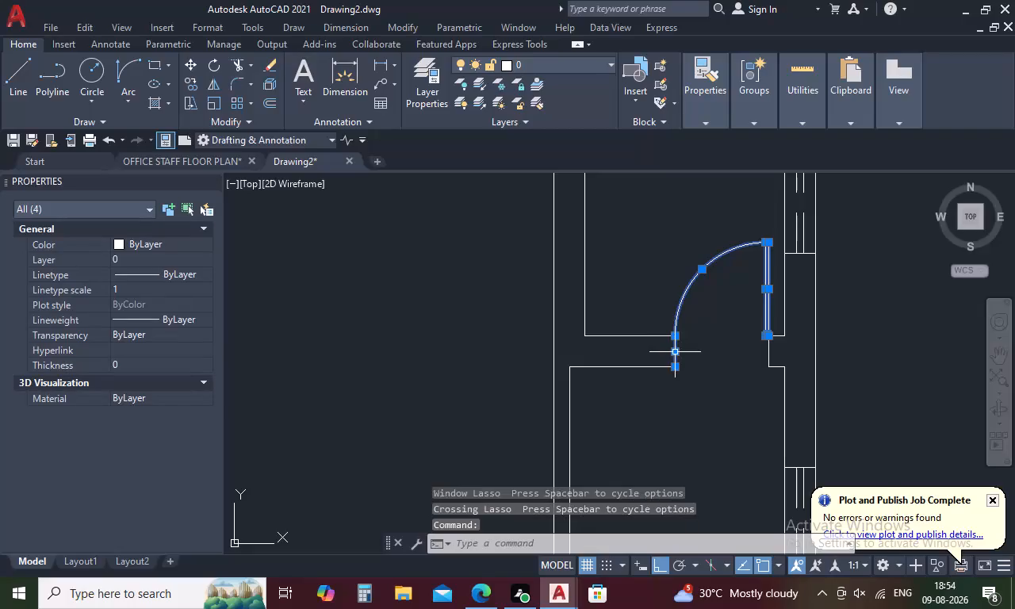
Copy the selected single door from its hinge corner to the west end of the new jamb line across the north-south partition.
right_click(711, 358)
click(738, 348)
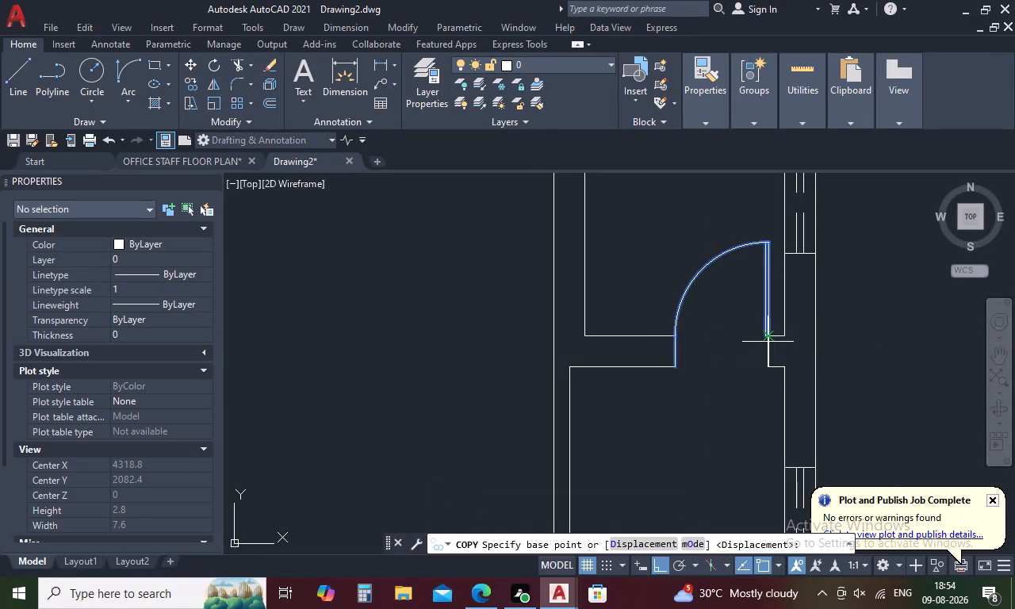
click(771, 337)
scroll(650, 366, down, 2)
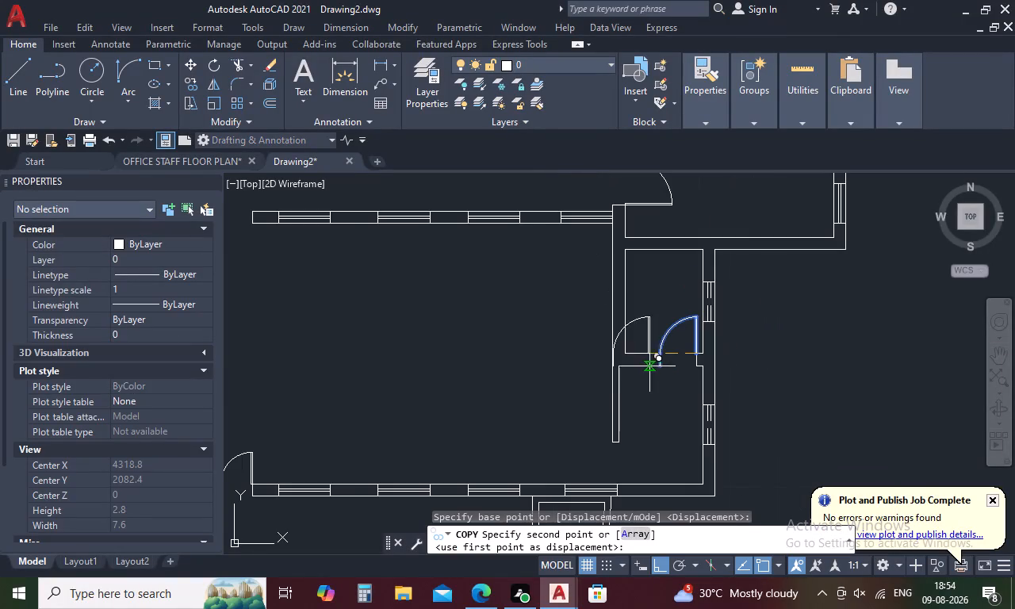
middle_drag(528, 387, 849, 347)
scroll(366, 437, up, 3)
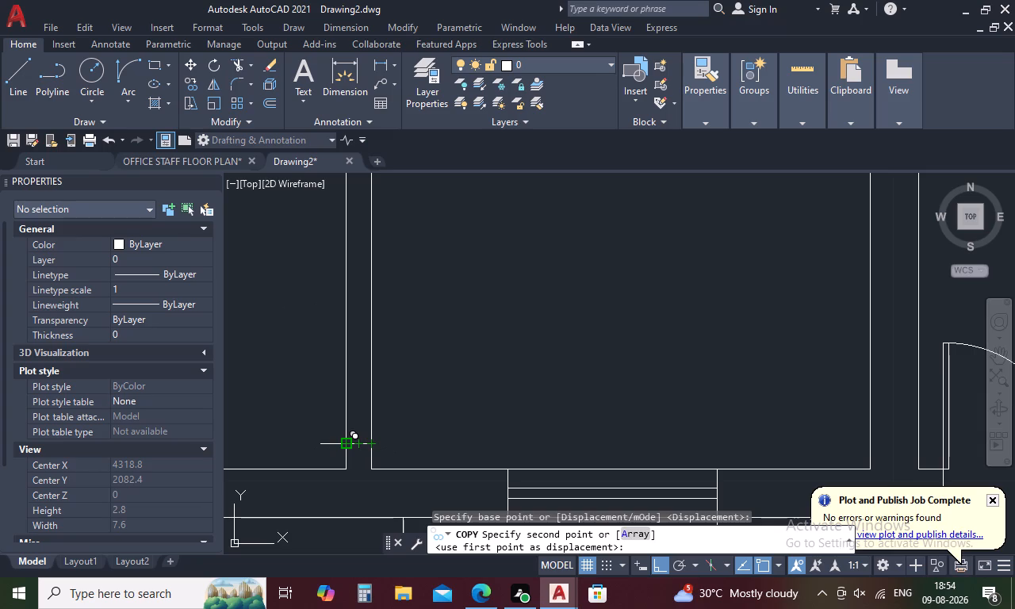
click(343, 446)
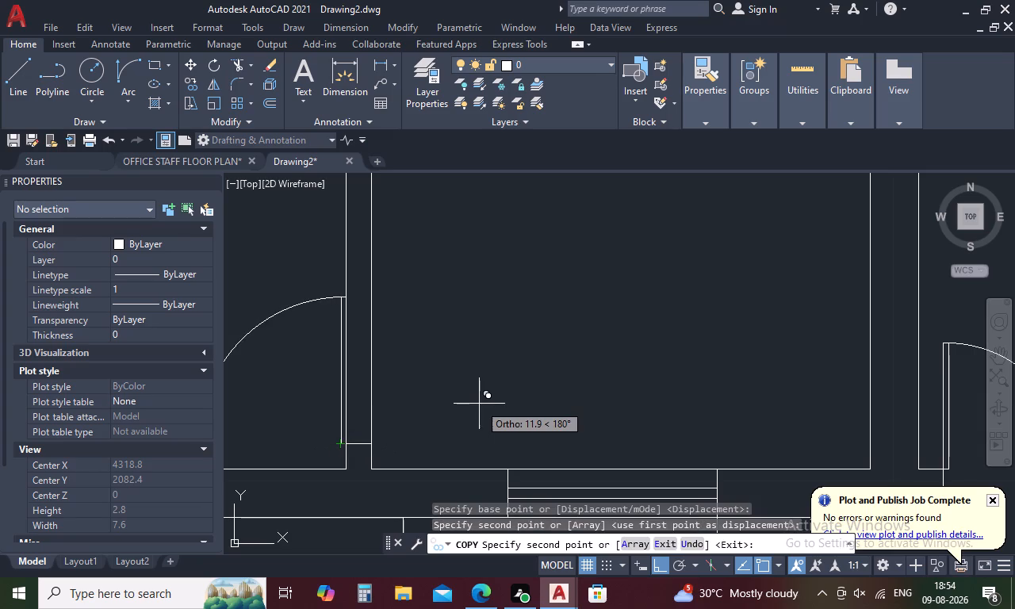
key(Escape)
Rotate the copied door 90° counterclockwise about its hinge corner at the jamb line so its leaf extends west.
middle_drag(373, 408, 616, 365)
drag(518, 387, 440, 408)
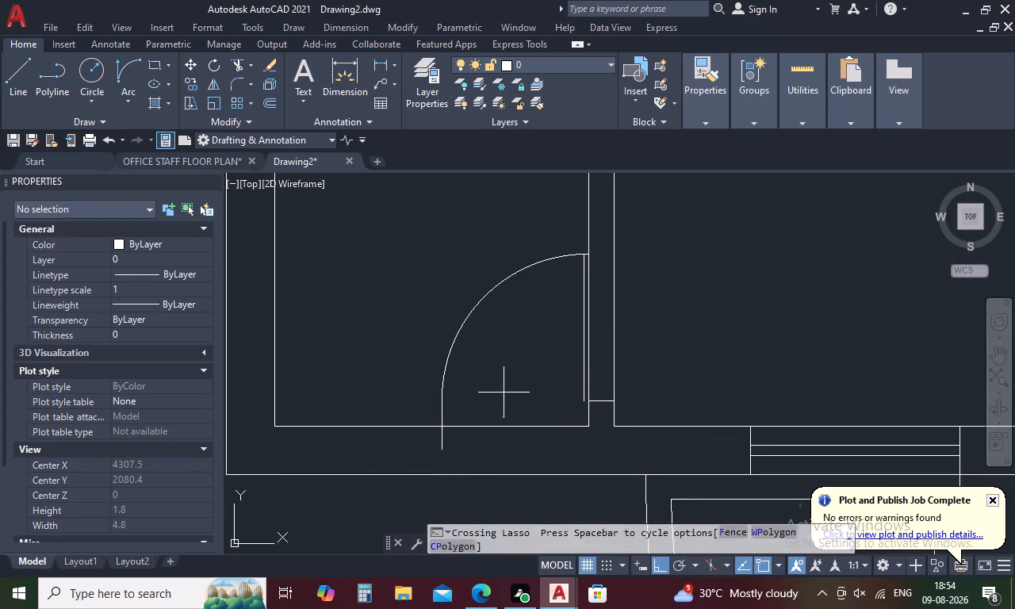
drag(440, 408, 381, 298)
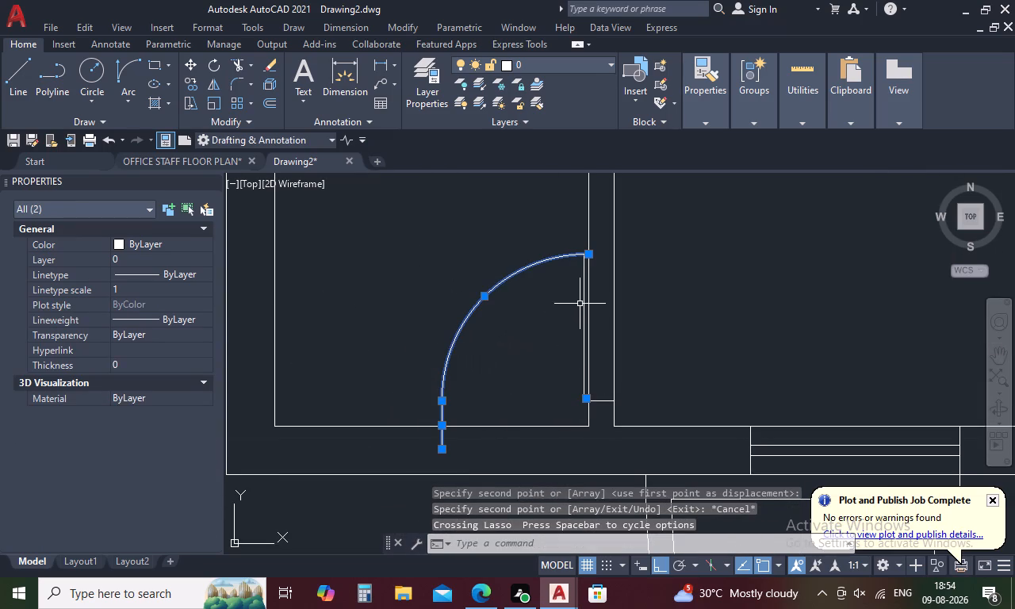
click(585, 297)
click(589, 305)
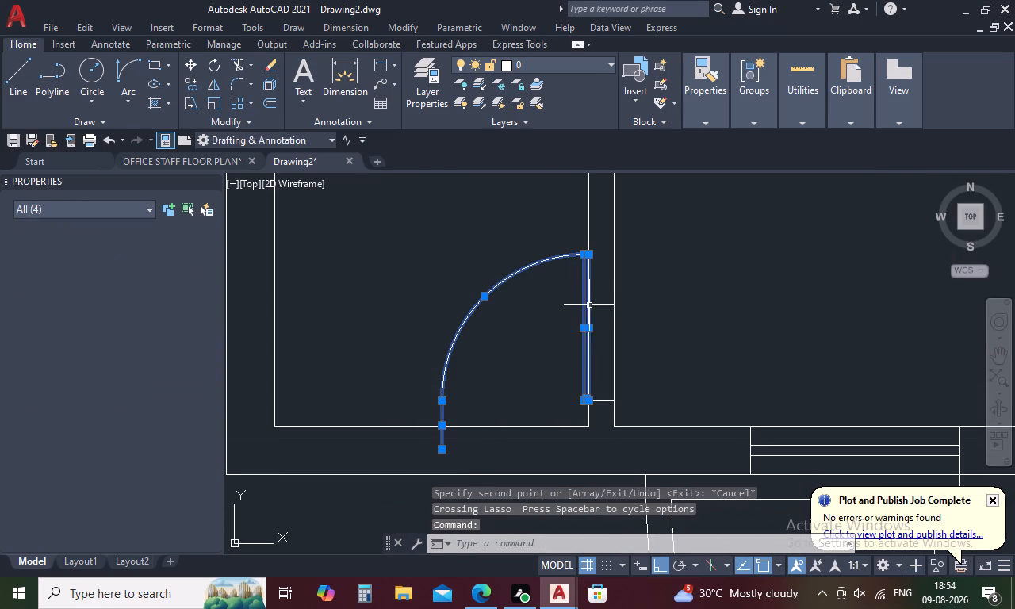
right_click(534, 388)
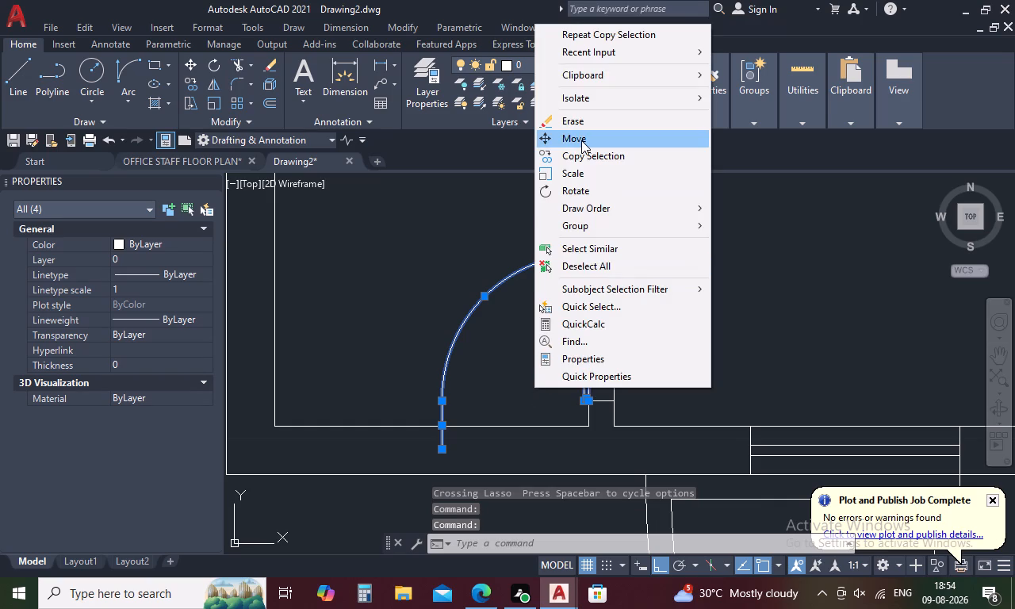
click(579, 193)
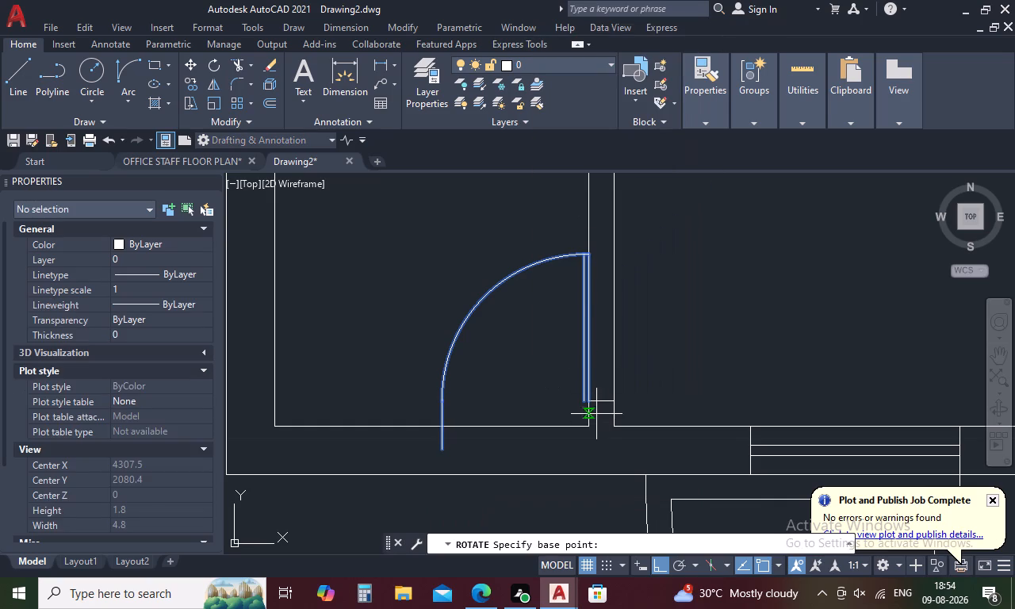
click(592, 402)
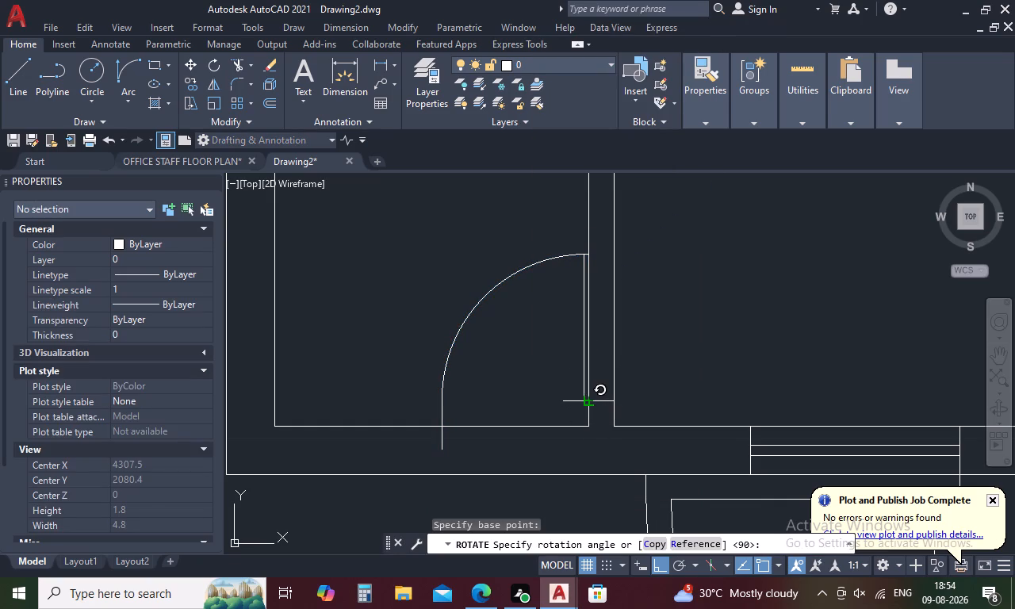
click(639, 285)
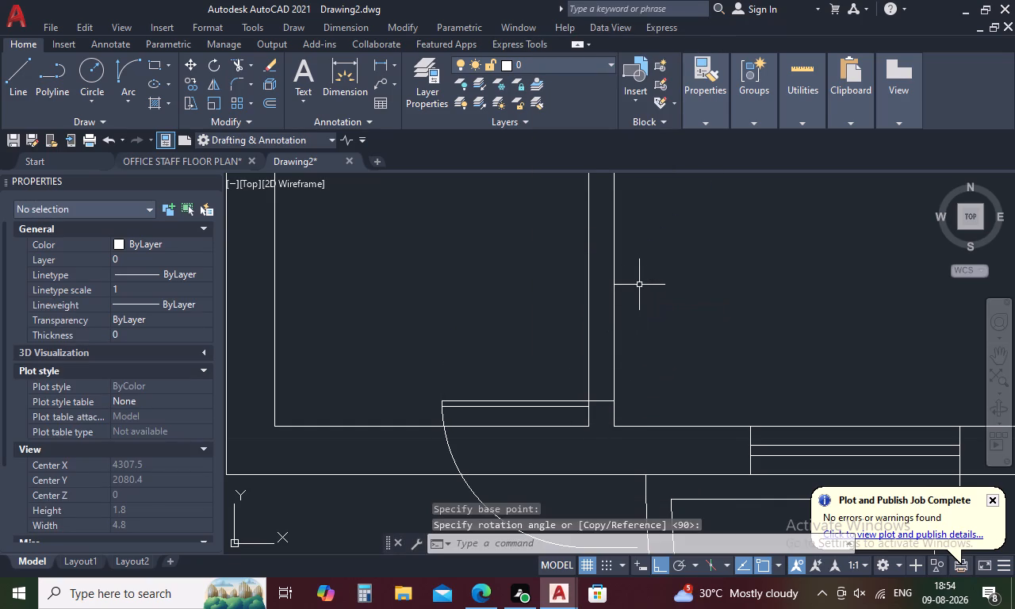
Mirror the rotated door across its east-west leaf line so it swings north, erasing the source objects.
drag(485, 393, 409, 394)
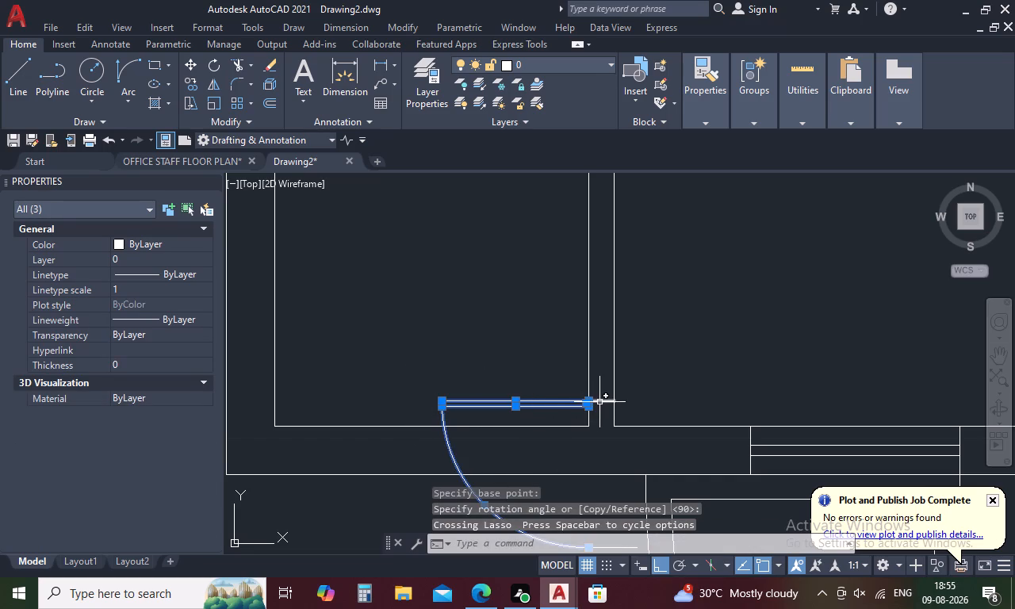
middle_drag(649, 375, 638, 290)
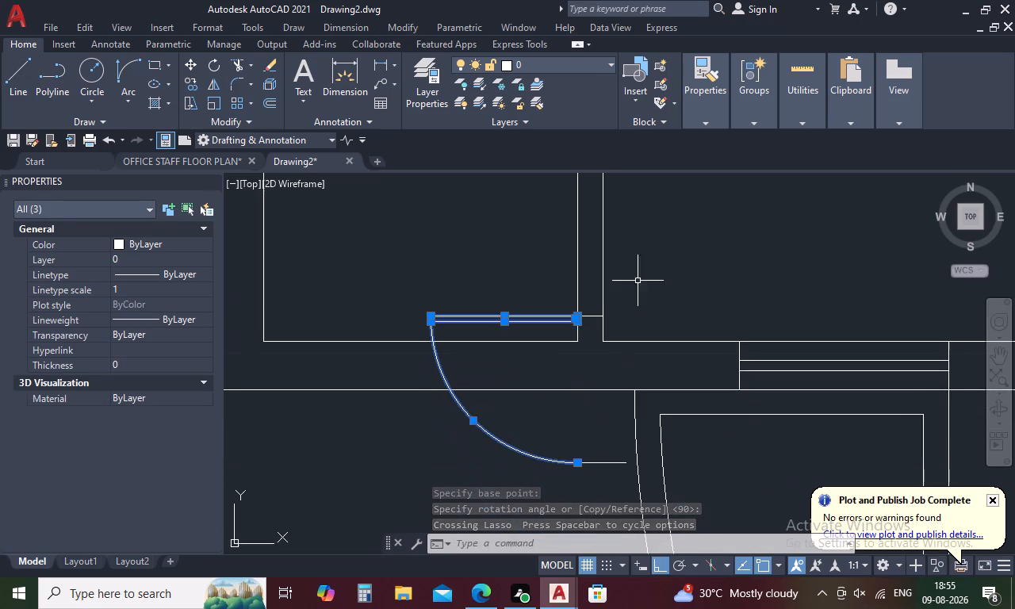
click(604, 463)
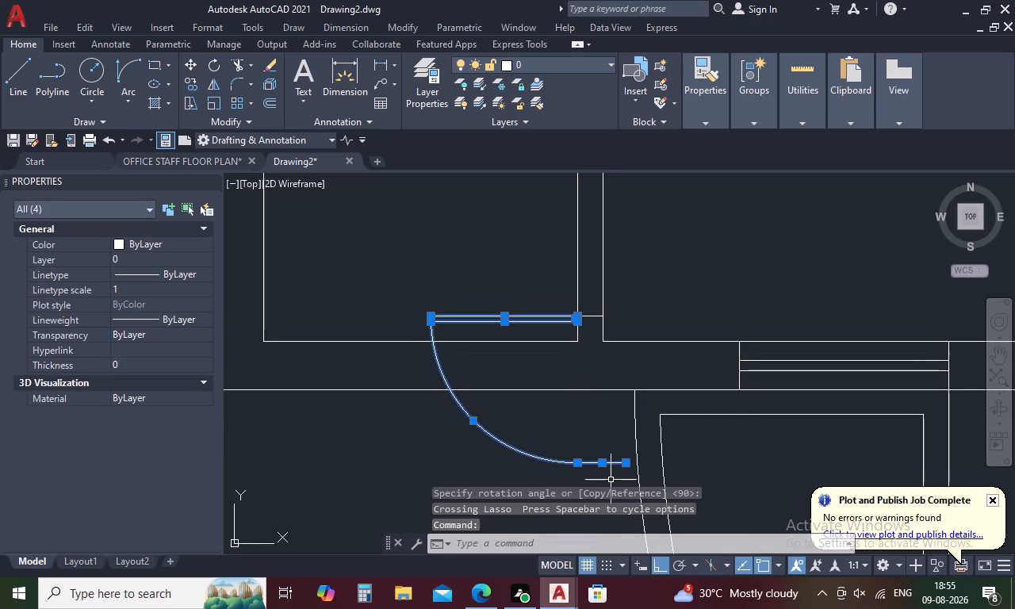
key(m)
key(i)
key(space)
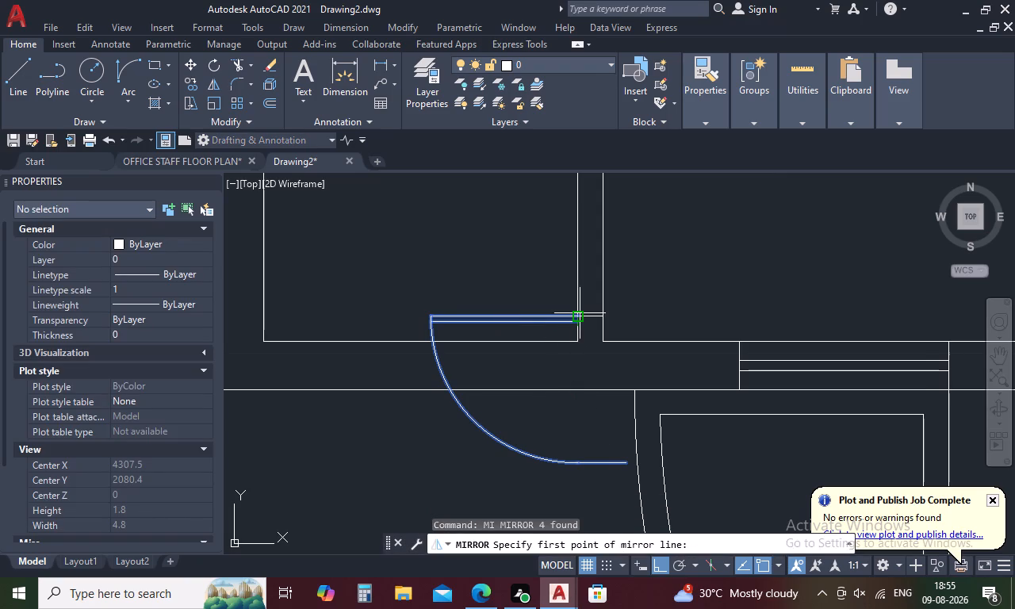
click(580, 316)
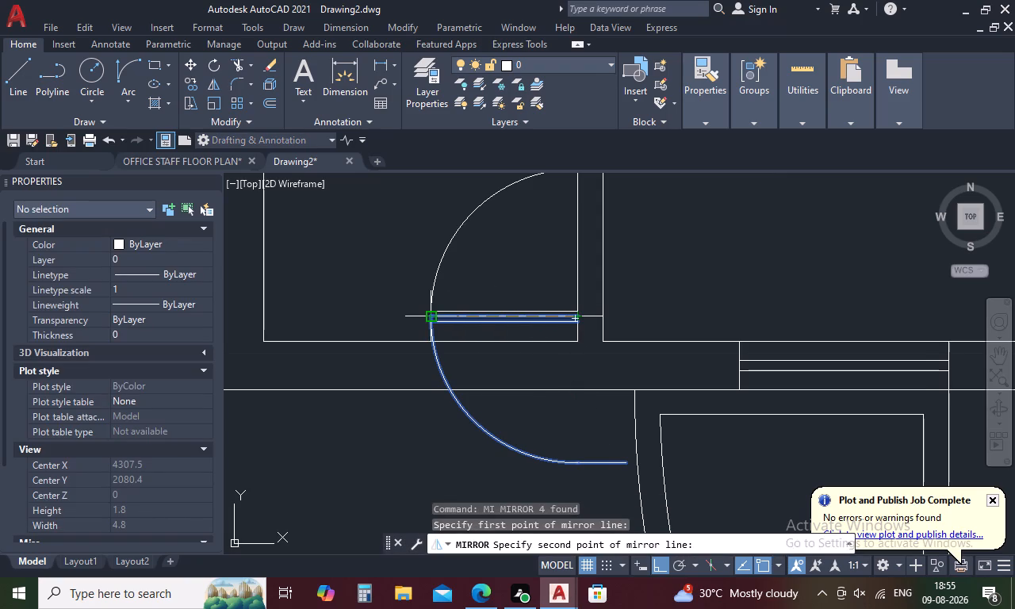
click(431, 312)
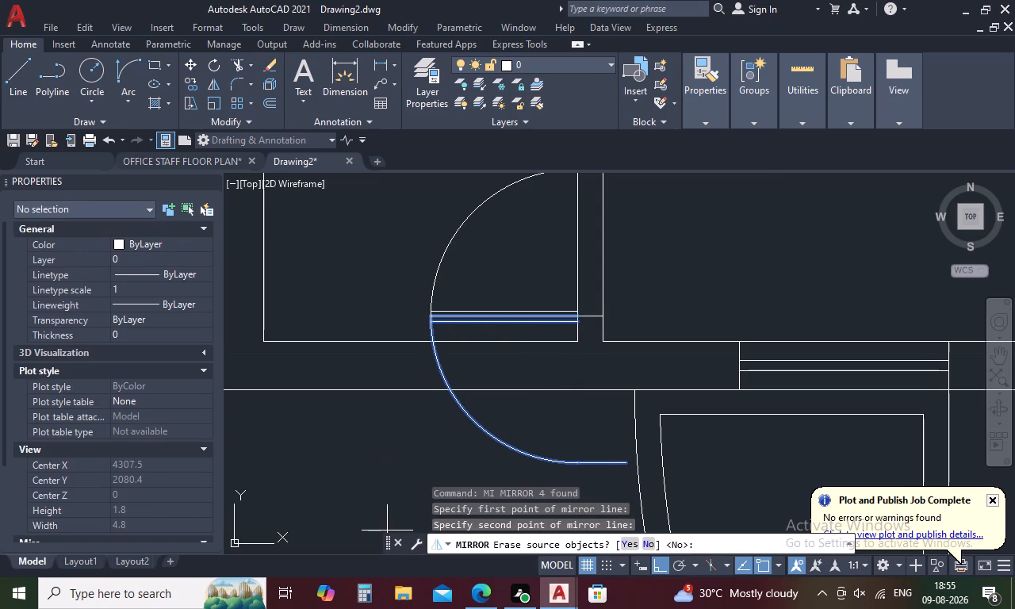
click(630, 544)
scroll(580, 439, down, 2)
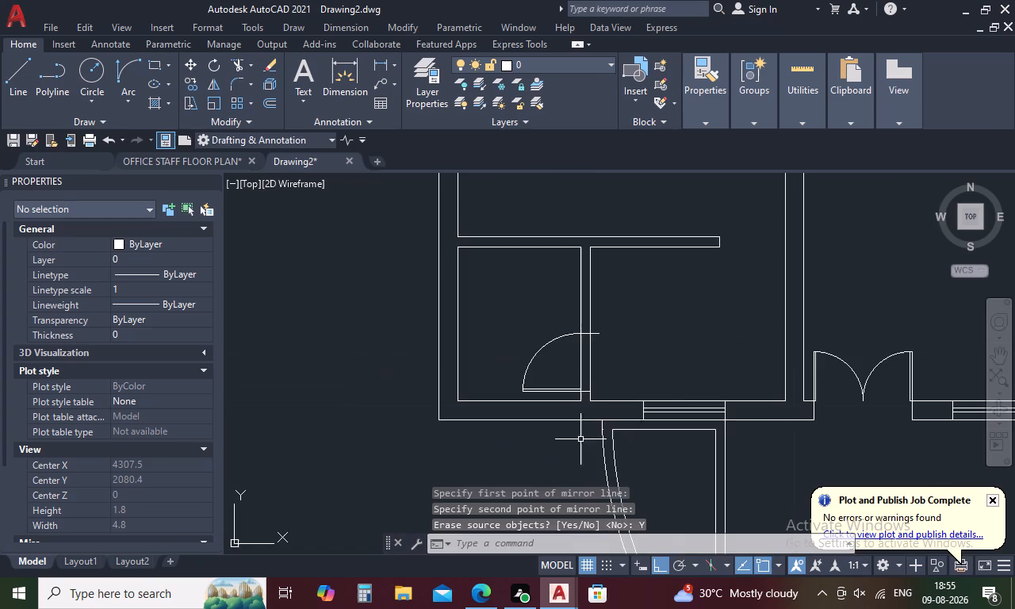
key(Escape)
Trim both north-south partition lines between the door jambs, and the jamb line's overhang east of the partition.
text(TR)
key(space)
drag(652, 368, 592, 364)
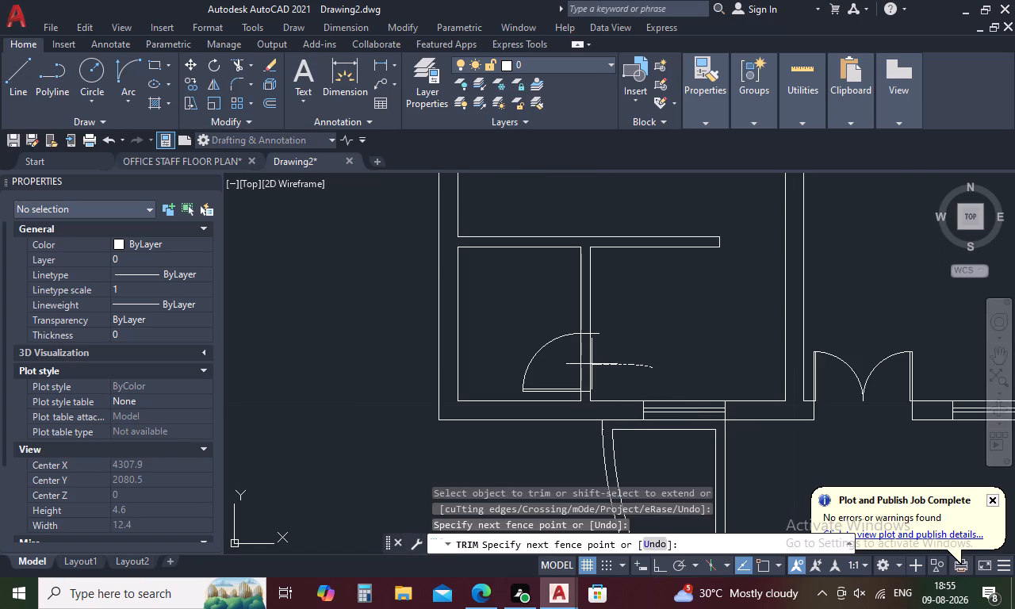
drag(592, 364, 571, 367)
click(594, 335)
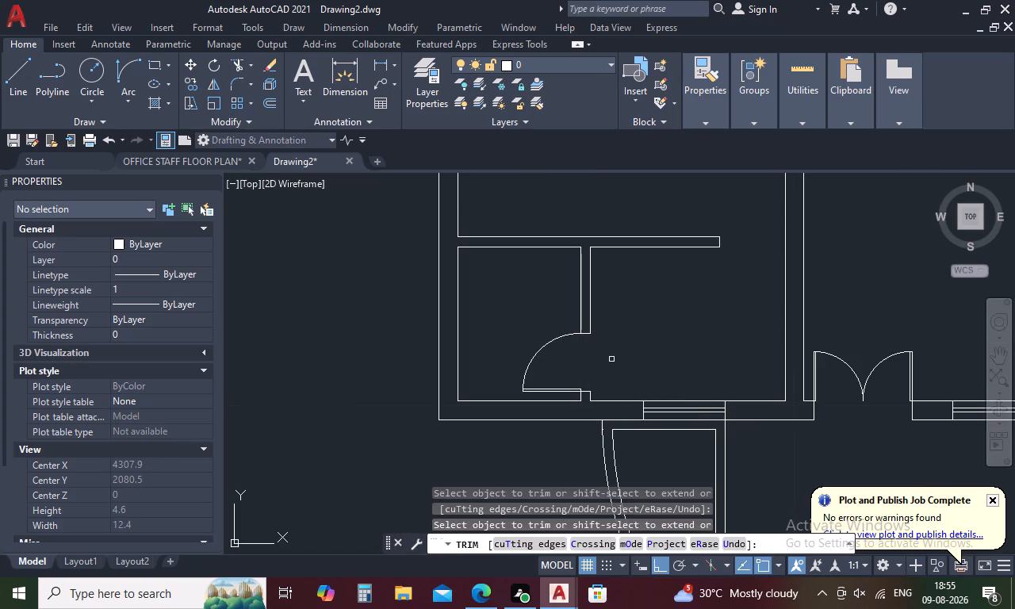
key(Escape)
Copy the window nearest the corner in the adjoining east-west wall onto the subdivided room's outer west-wall line, just south of the corner.
scroll(611, 377, down, 2)
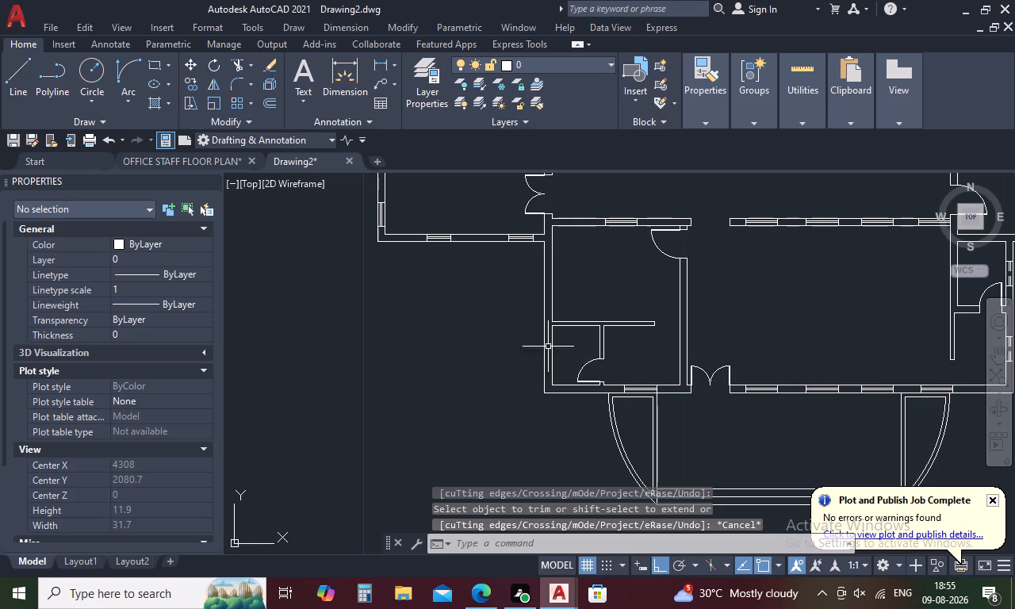
scroll(515, 230, up, 3)
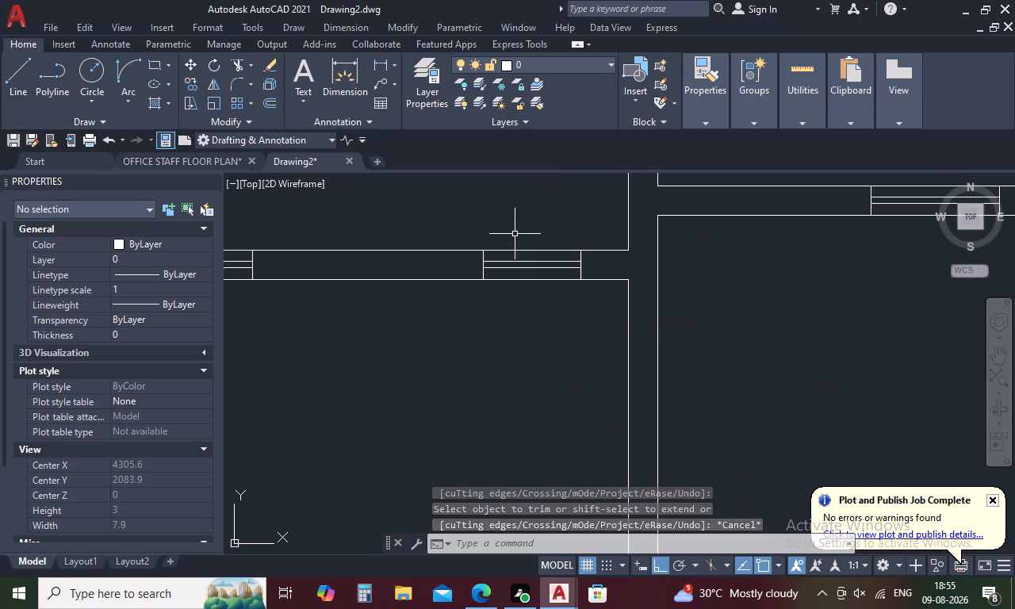
scroll(523, 258, up, 3)
drag(523, 258, 528, 278)
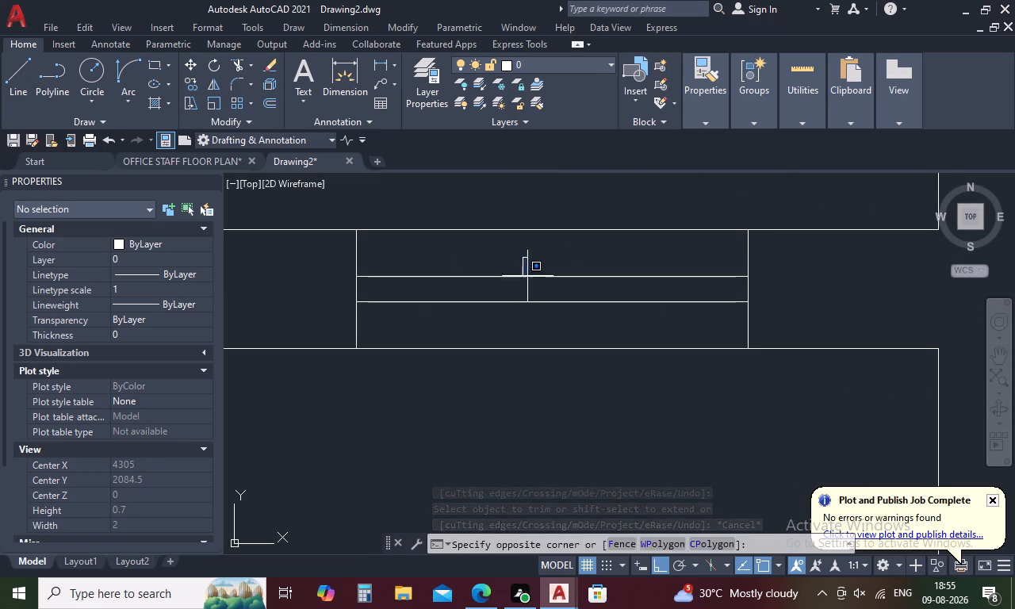
drag(528, 278, 510, 308)
key(Escape)
drag(534, 256, 526, 311)
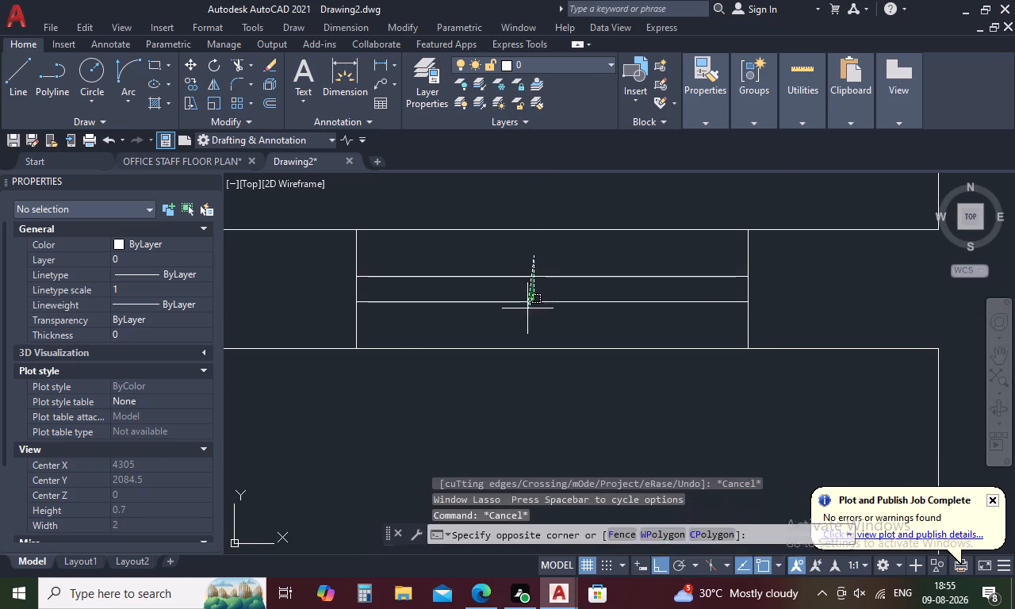
drag(526, 311, 330, 282)
drag(810, 305, 700, 326)
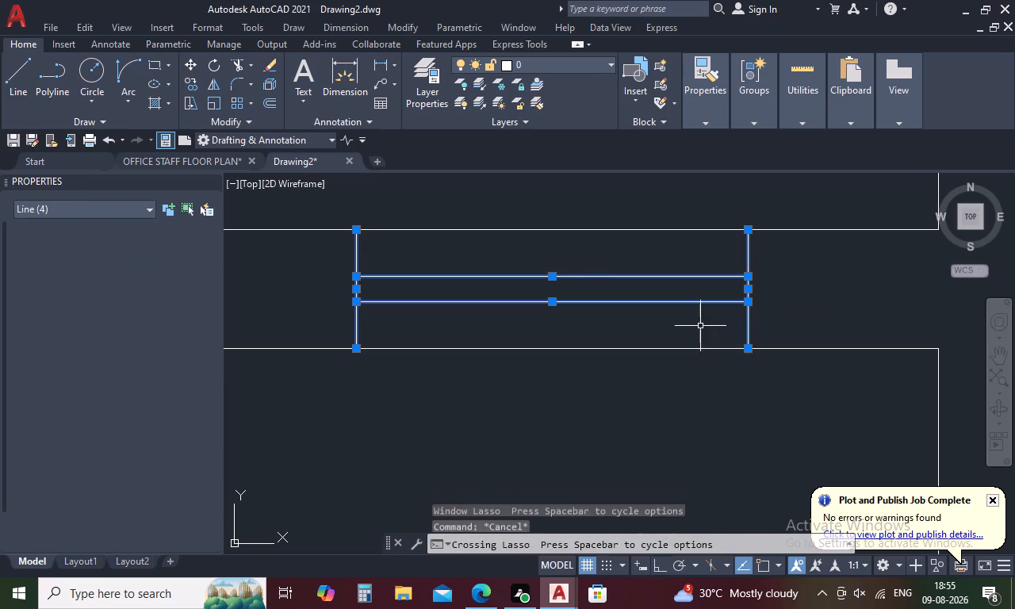
right_click(634, 319)
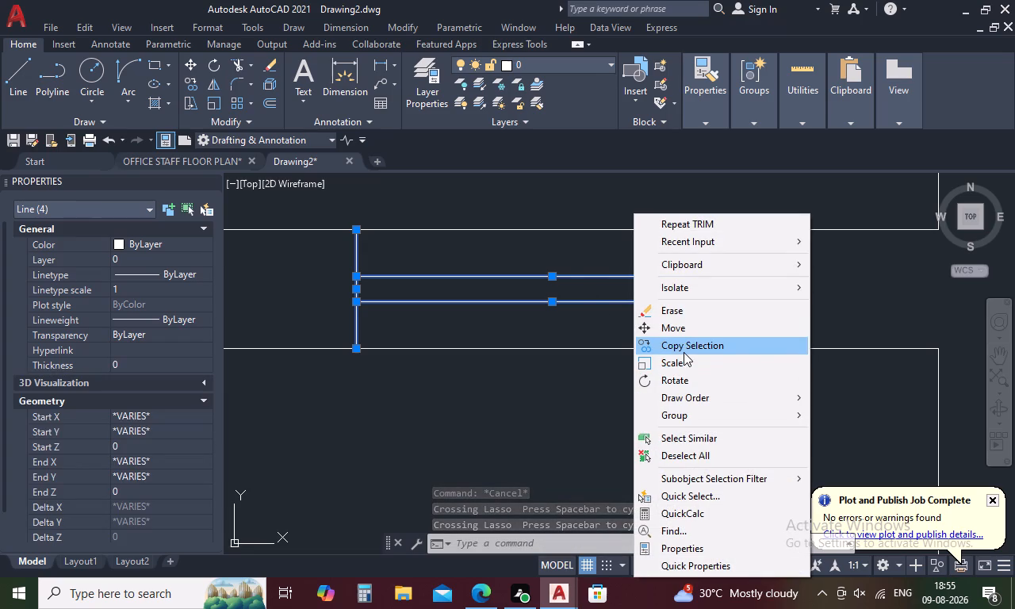
click(688, 344)
click(354, 228)
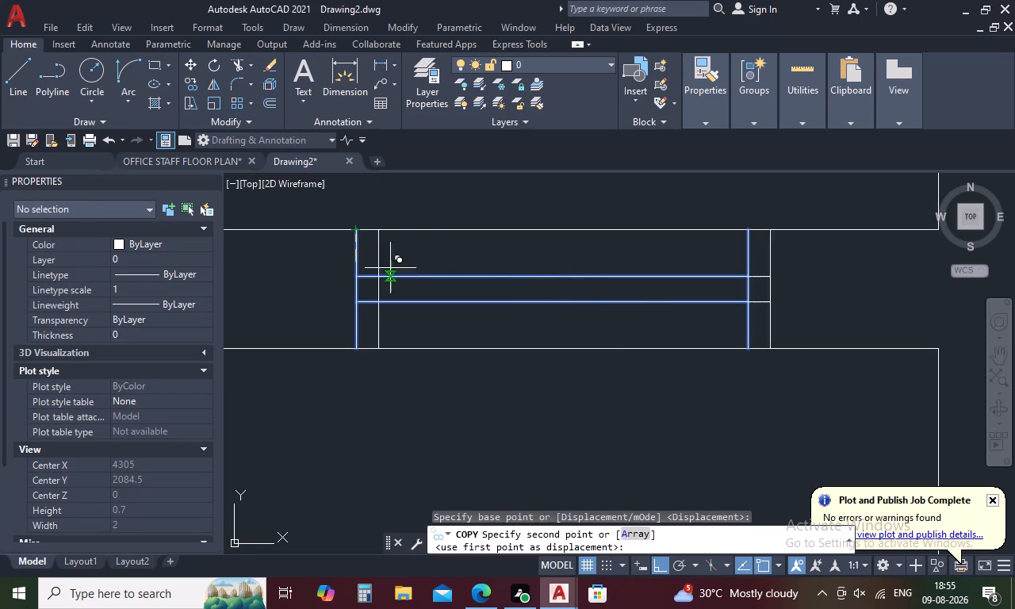
scroll(472, 384, down, 3)
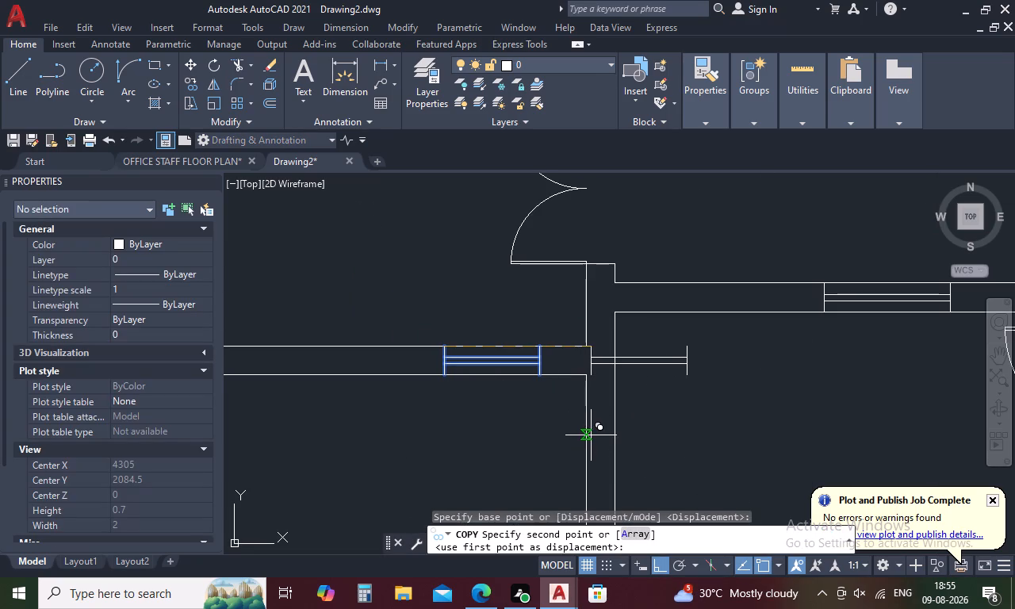
middle_drag(592, 435, 598, 370)
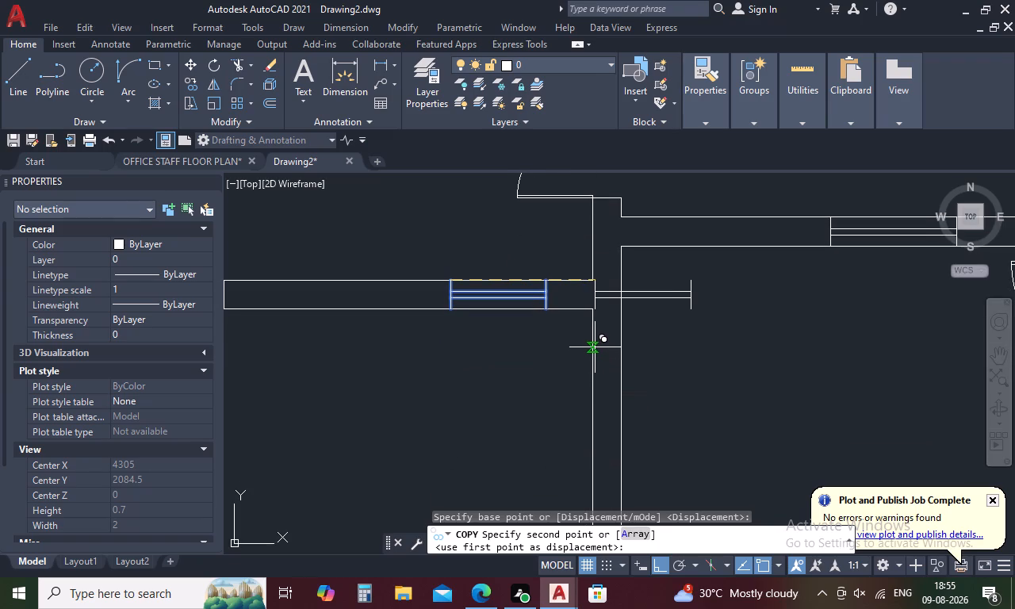
click(593, 348)
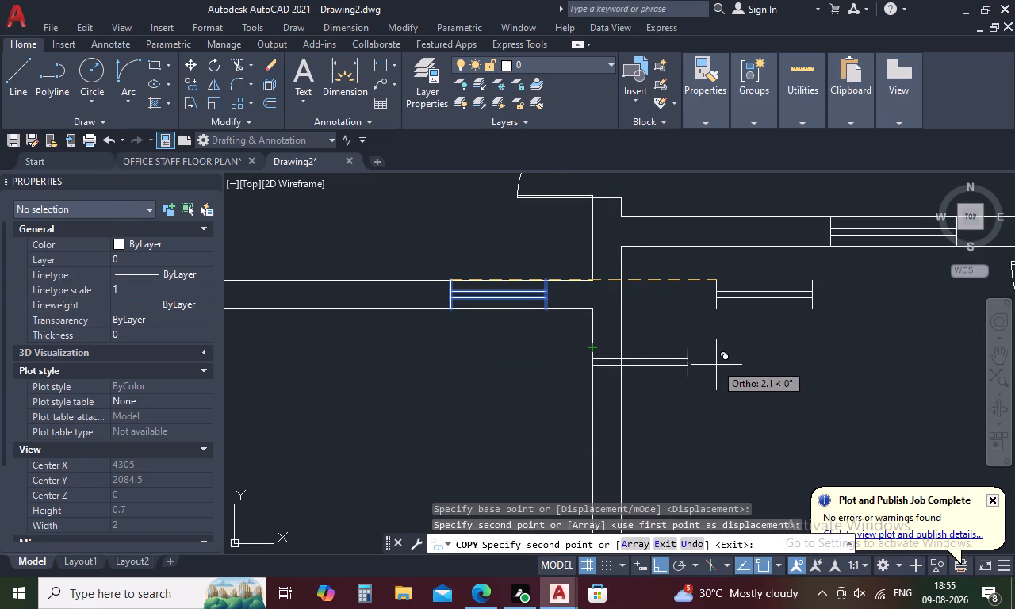
key(Escape)
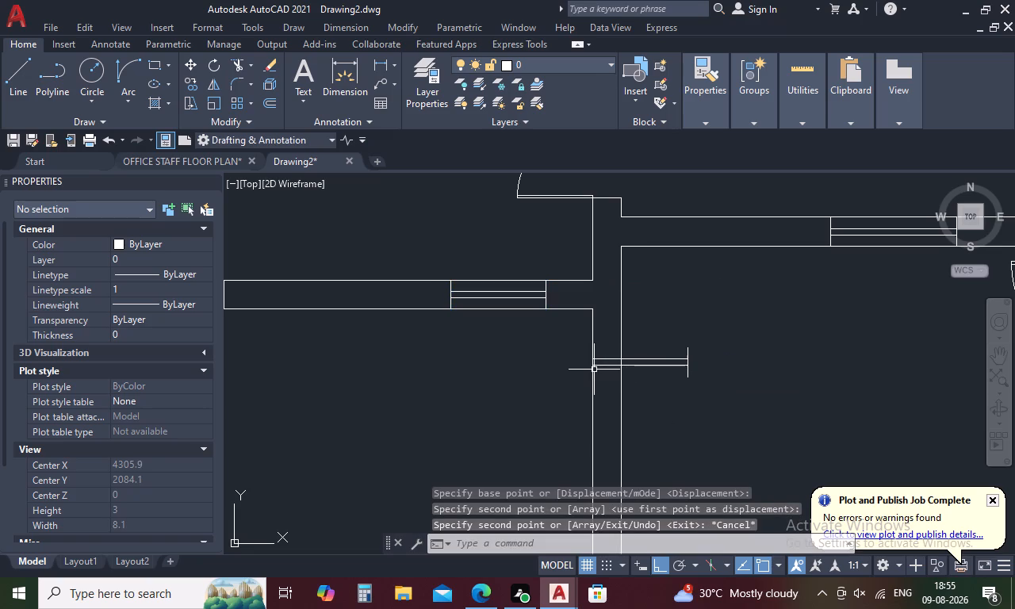
Rotate the copied window 270° about the south end of its west jamb line so it lies within the west wall.
click(593, 366)
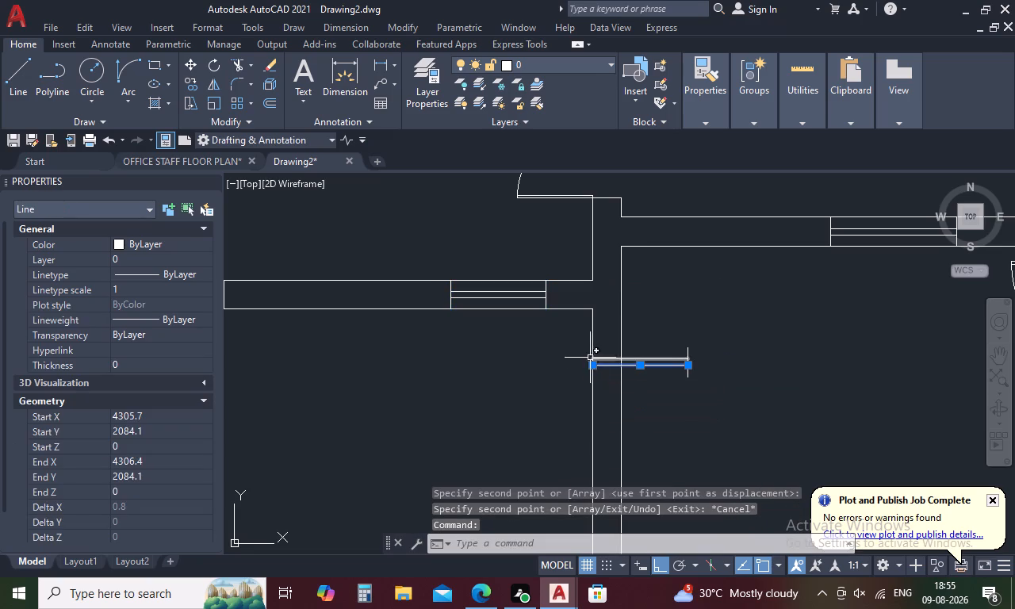
scroll(587, 354, up, 2)
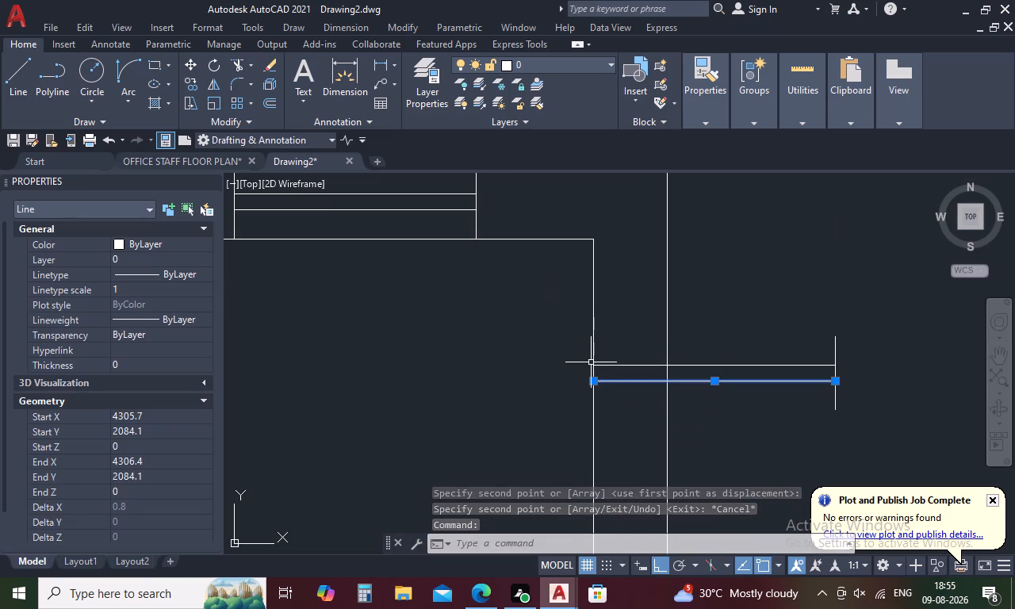
click(592, 362)
drag(892, 350, 772, 368)
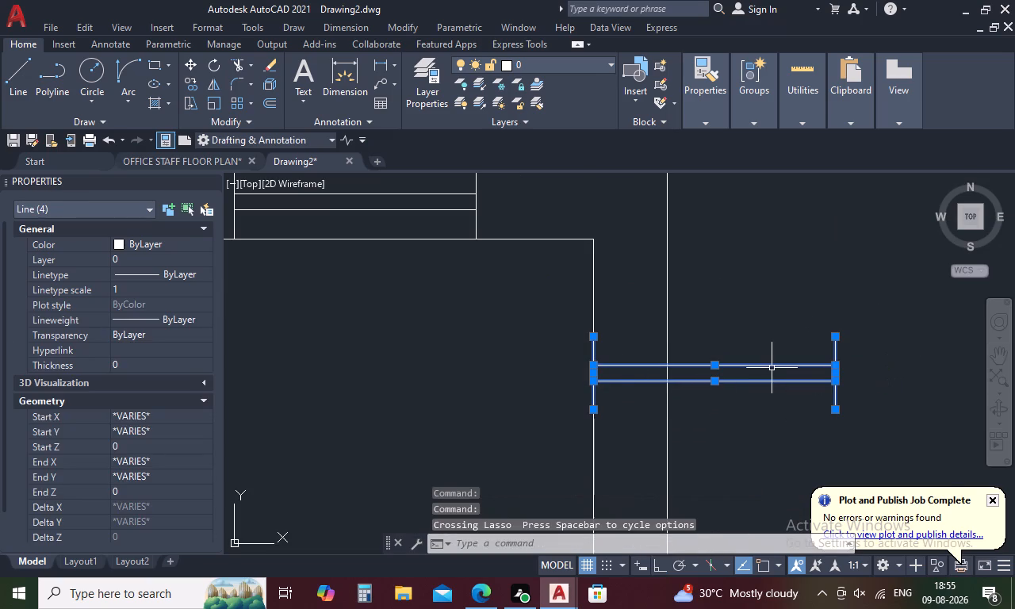
right_click(773, 347)
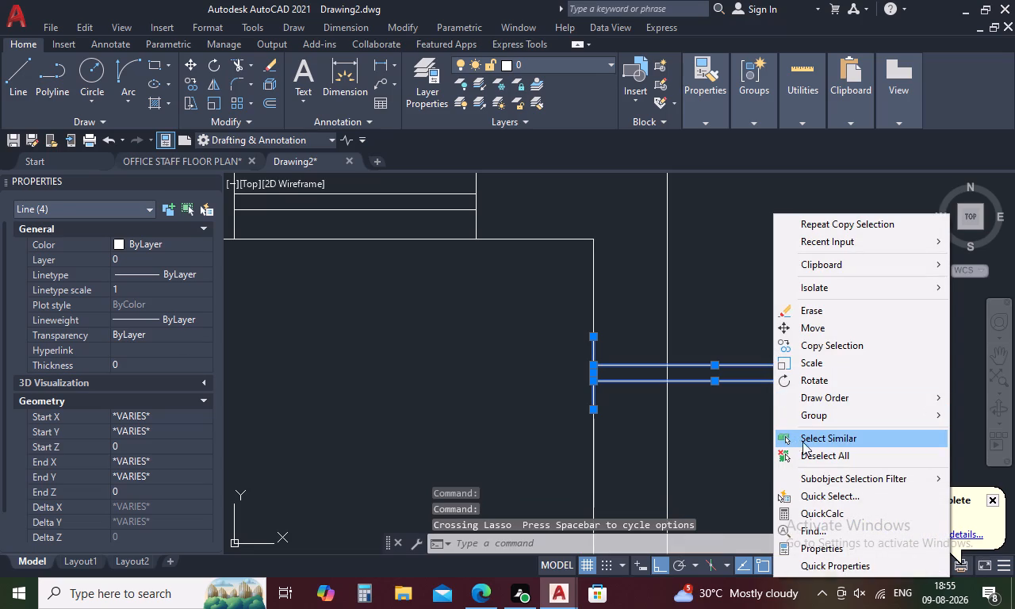
click(848, 385)
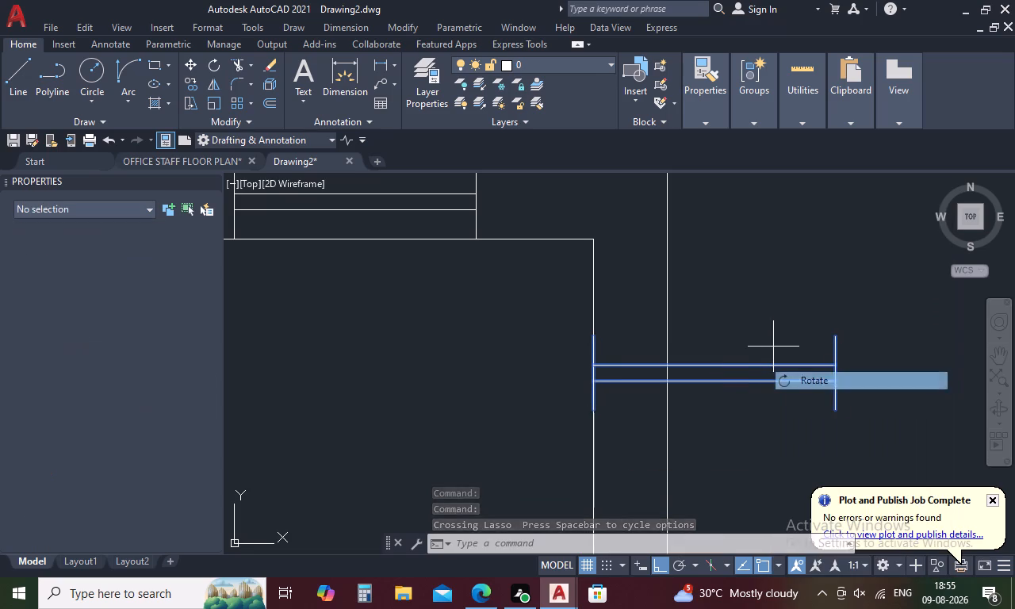
click(591, 410)
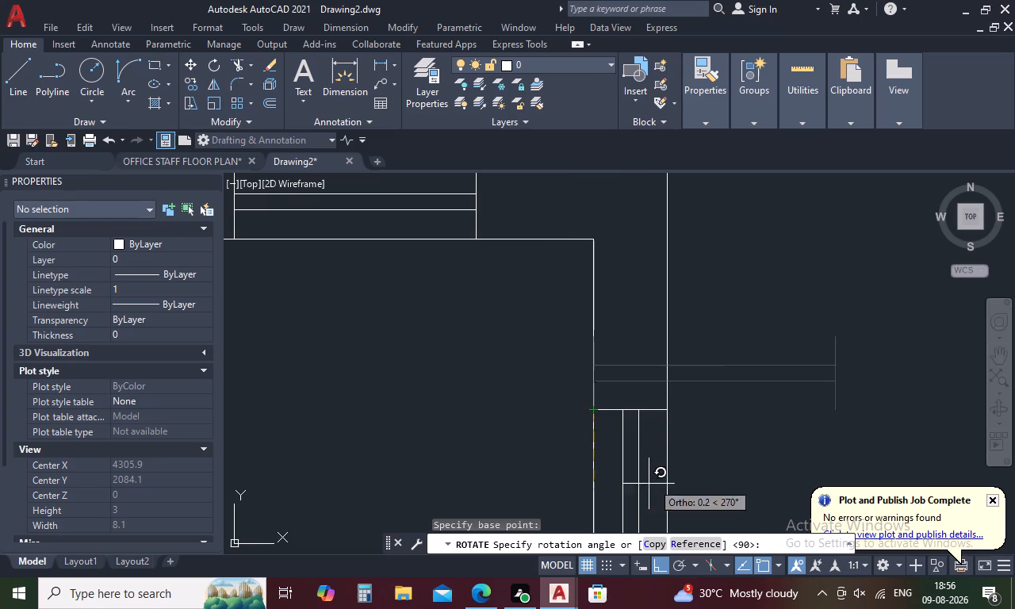
click(622, 509)
Copy the dashed window from the northwest wing's small door-fitted room onto the inner south-wall line of the small southwest room.
middle_drag(626, 456, 631, 336)
scroll(634, 325, down, 2)
scroll(708, 414, down, 2)
middle_drag(772, 433, 722, 345)
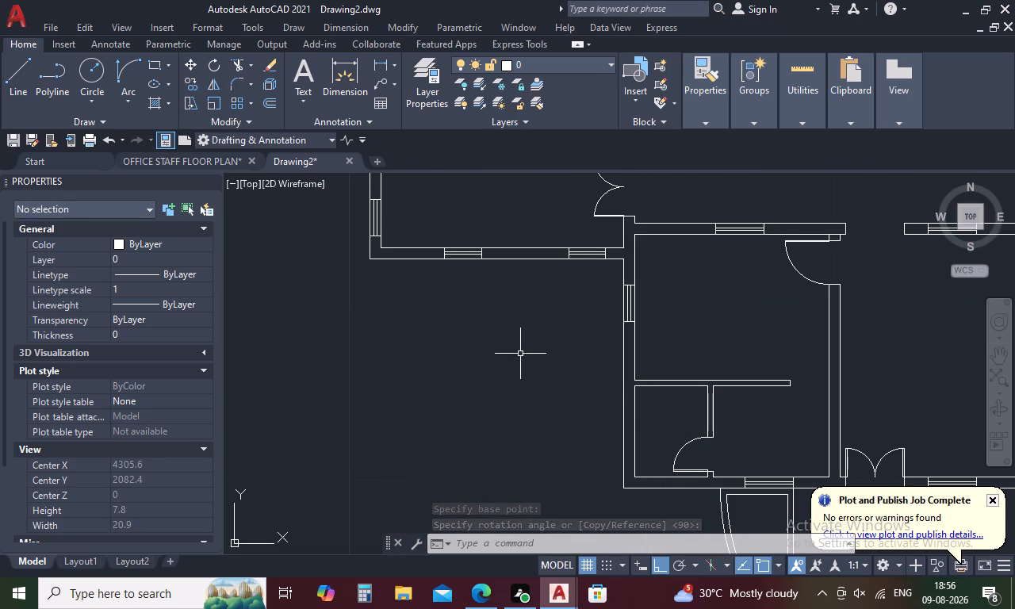
scroll(520, 354, down, 2)
middle_drag(499, 247, 520, 421)
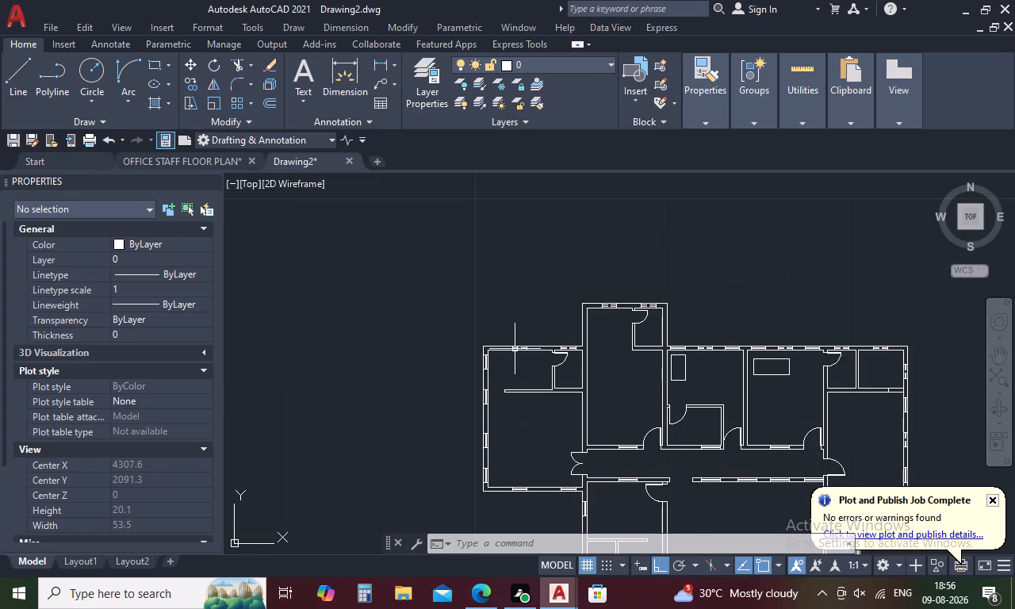
scroll(515, 347, up, 7)
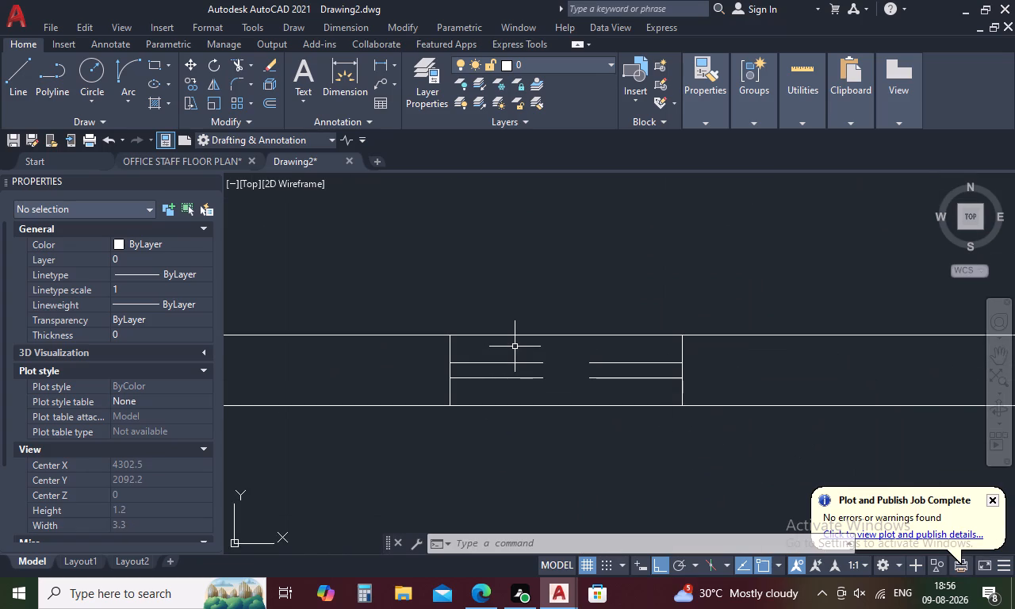
key(Escape)
drag(521, 346, 408, 367)
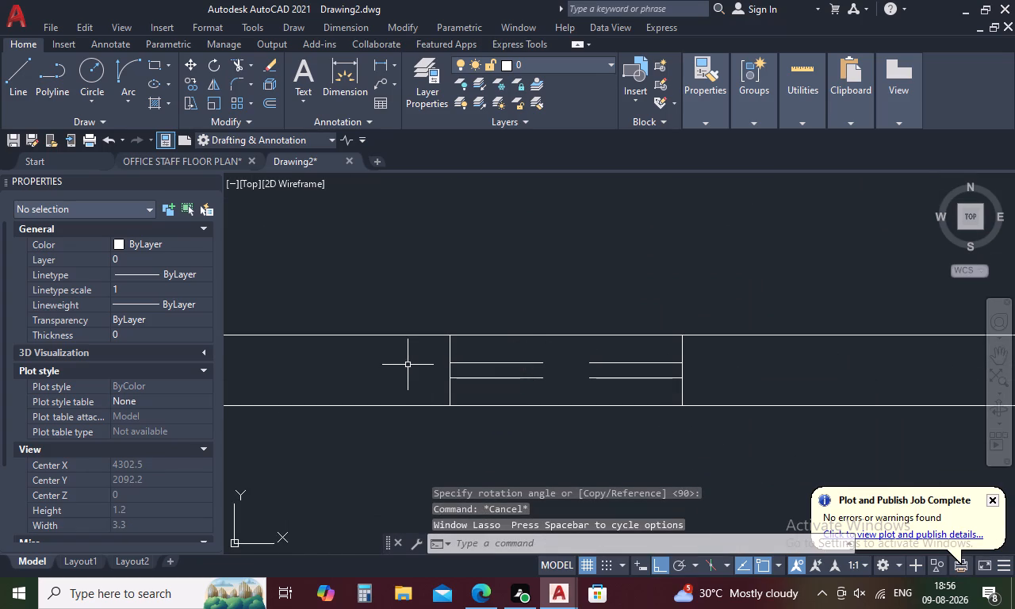
scroll(538, 362, down, 4)
scroll(665, 364, up, 4)
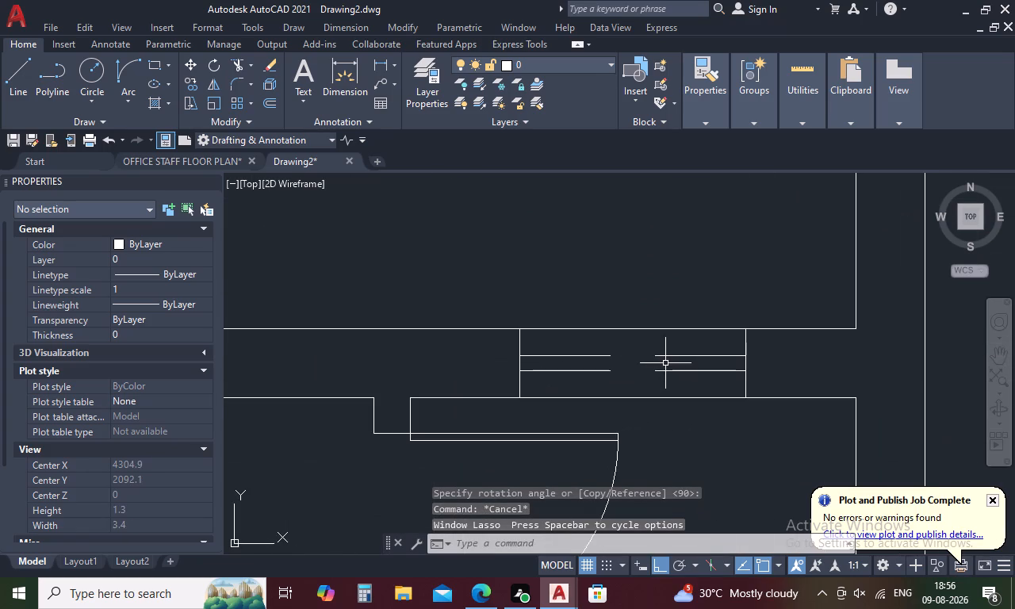
drag(612, 343, 485, 352)
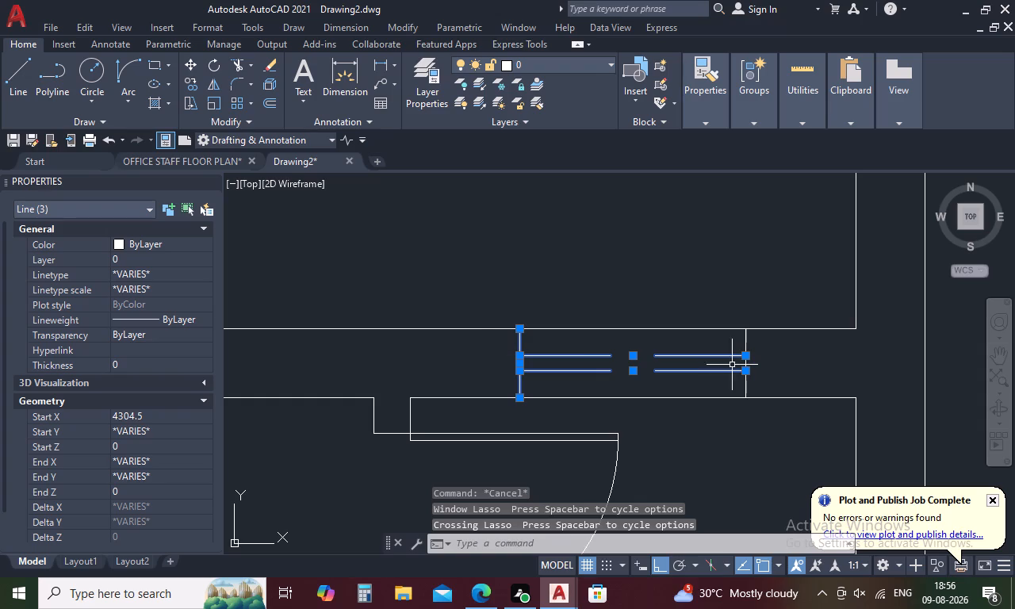
drag(778, 361, 718, 379)
right_click(699, 372)
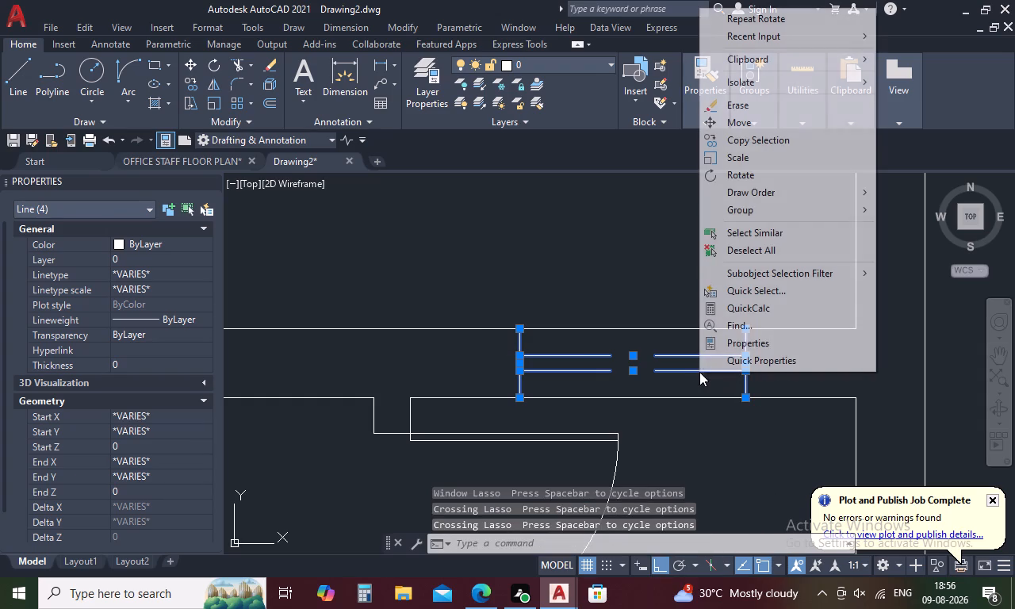
click(775, 142)
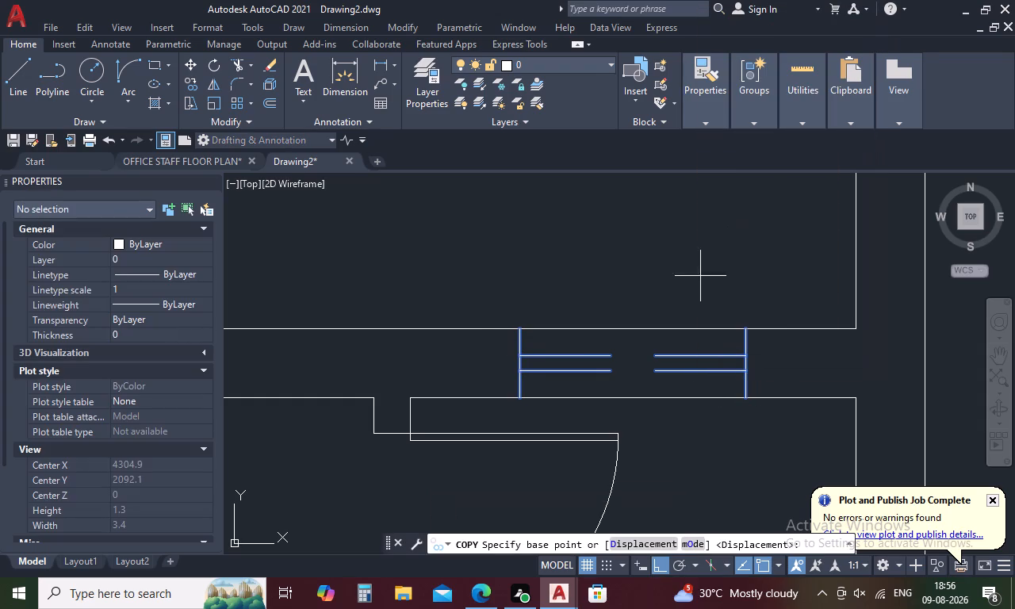
click(635, 396)
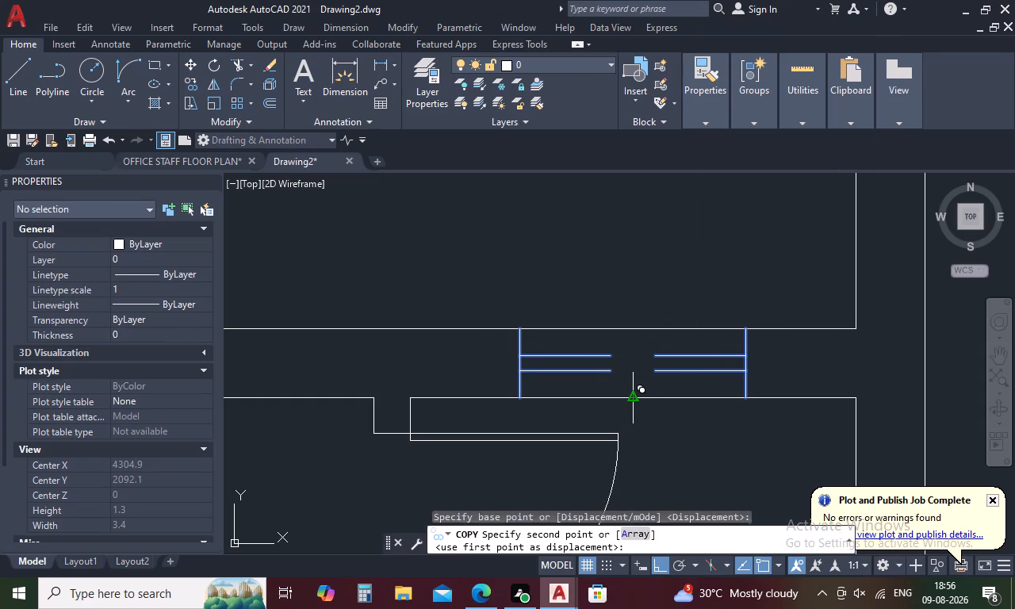
scroll(635, 396, down, 4)
middle_drag(637, 458, 590, 255)
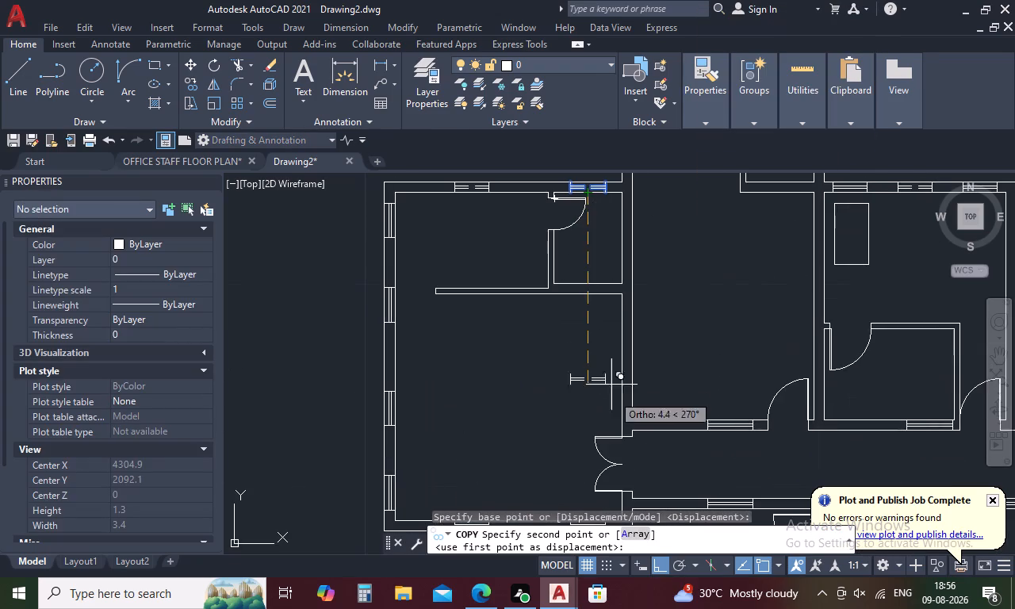
middle_drag(608, 425, 538, 174)
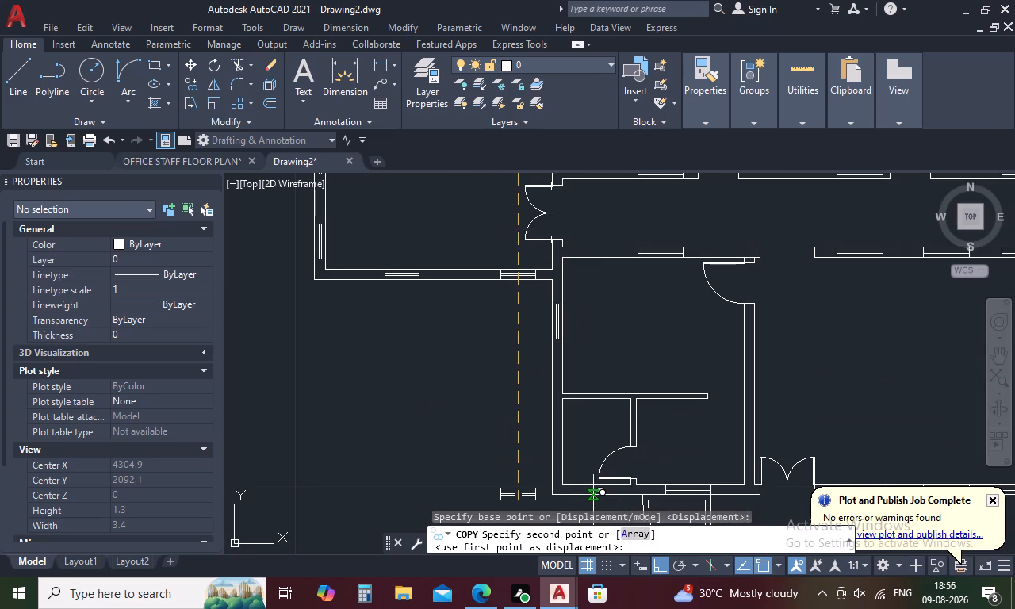
scroll(593, 500, up, 4)
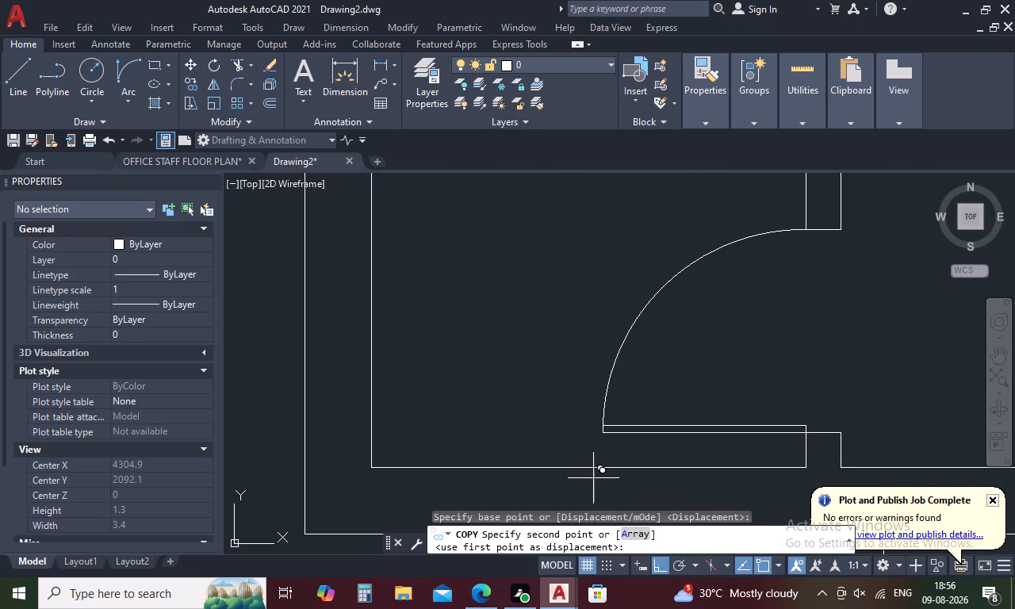
click(586, 464)
key(Escape)
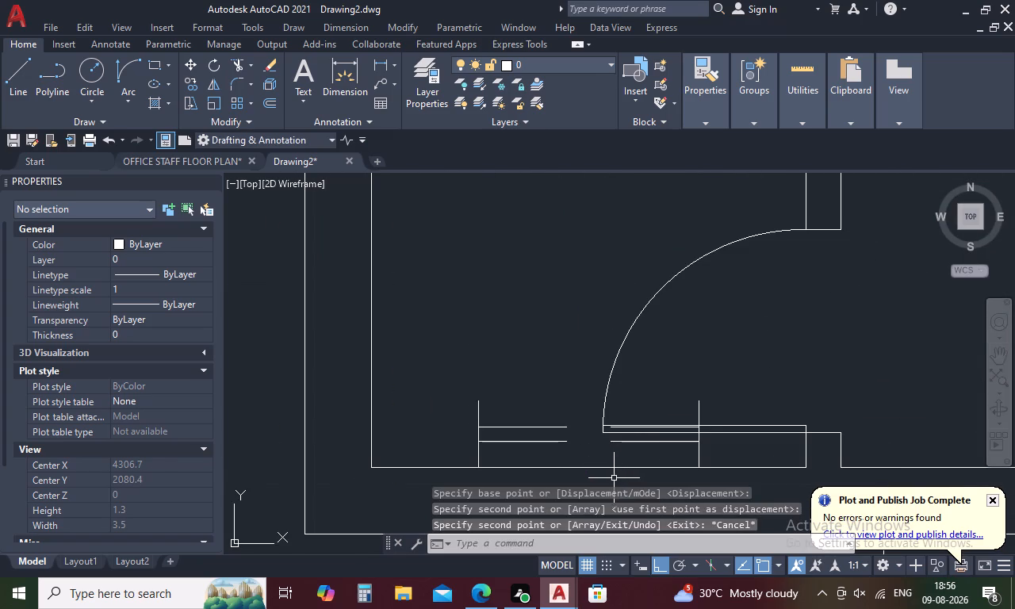
Move the copied dashed window south onto the outer wall line so it sits within the small room's south wall thickness.
drag(549, 374, 445, 404)
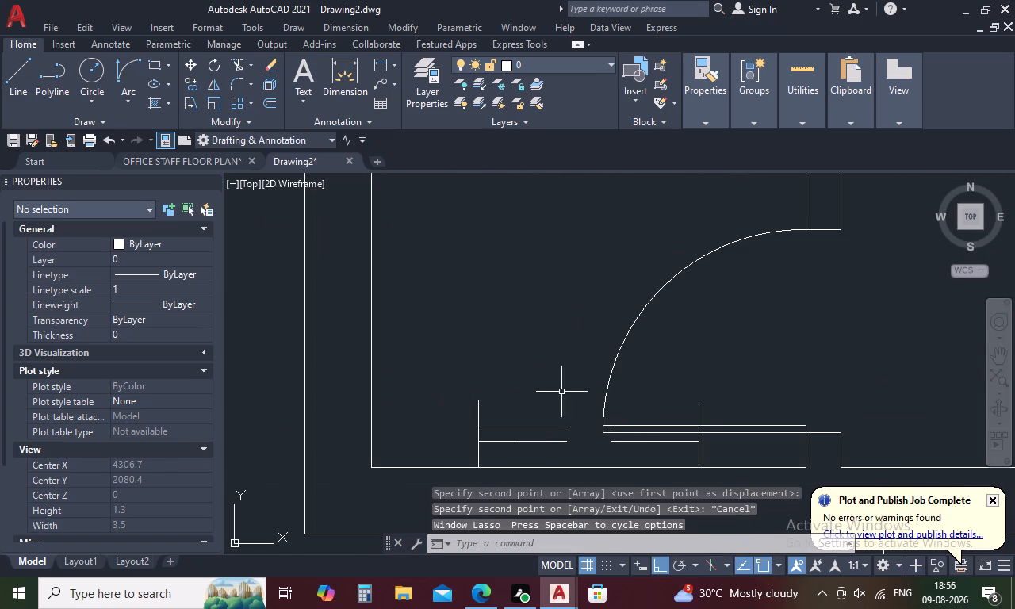
drag(563, 392, 444, 413)
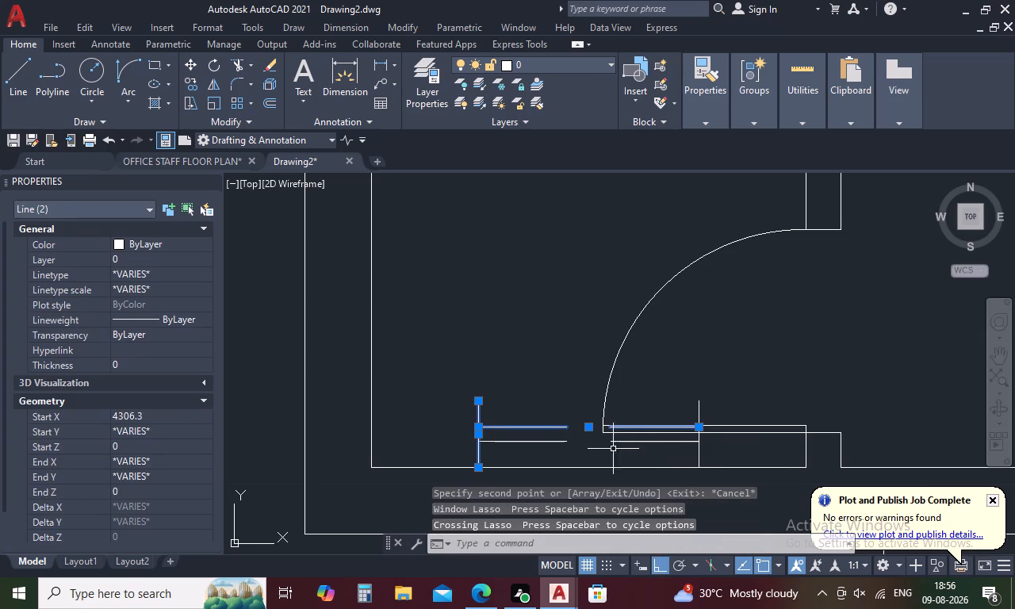
drag(567, 452, 530, 381)
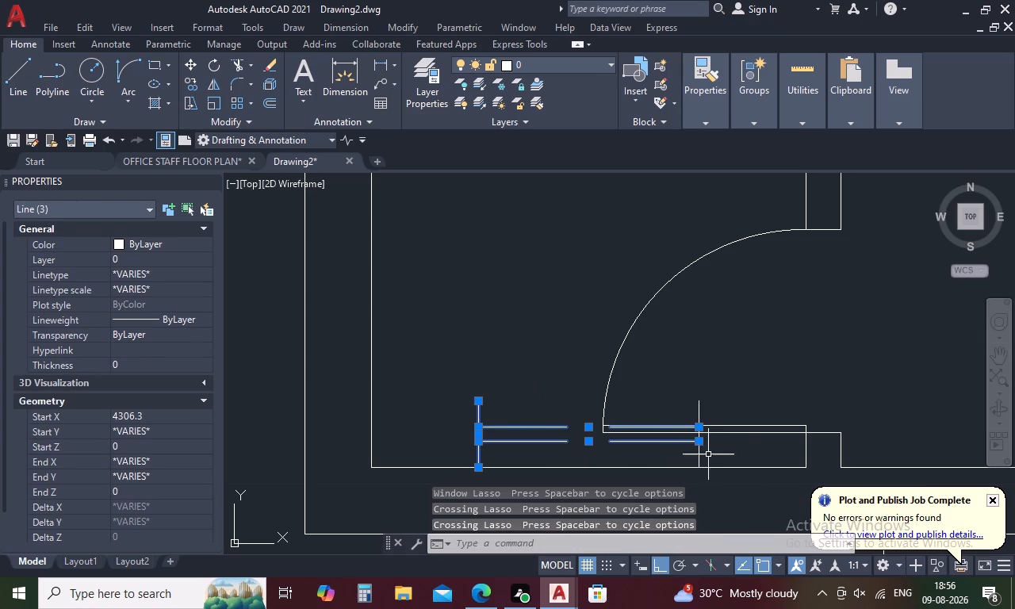
click(700, 457)
right_click(530, 309)
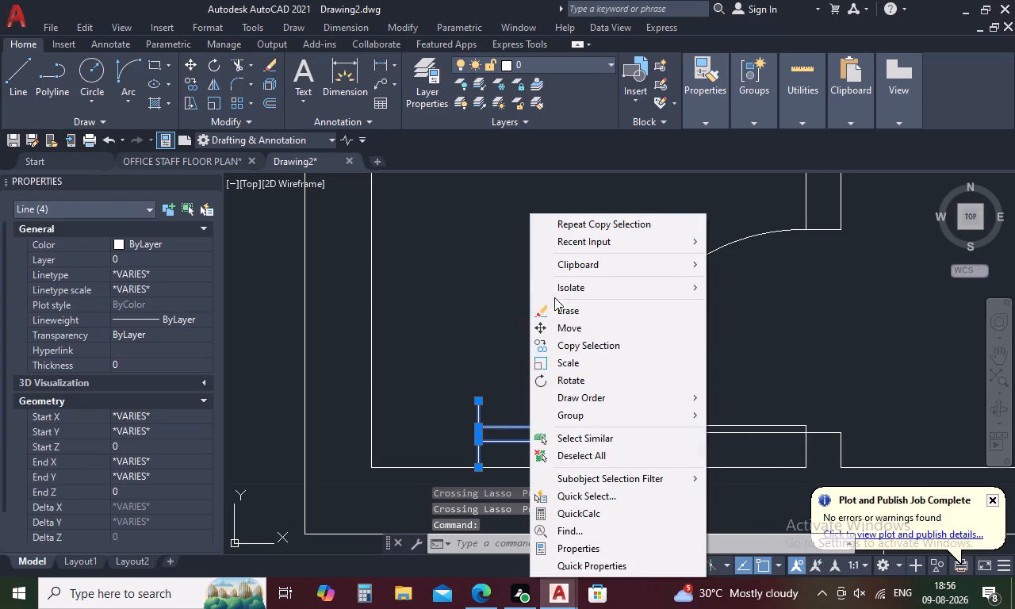
click(601, 331)
click(701, 471)
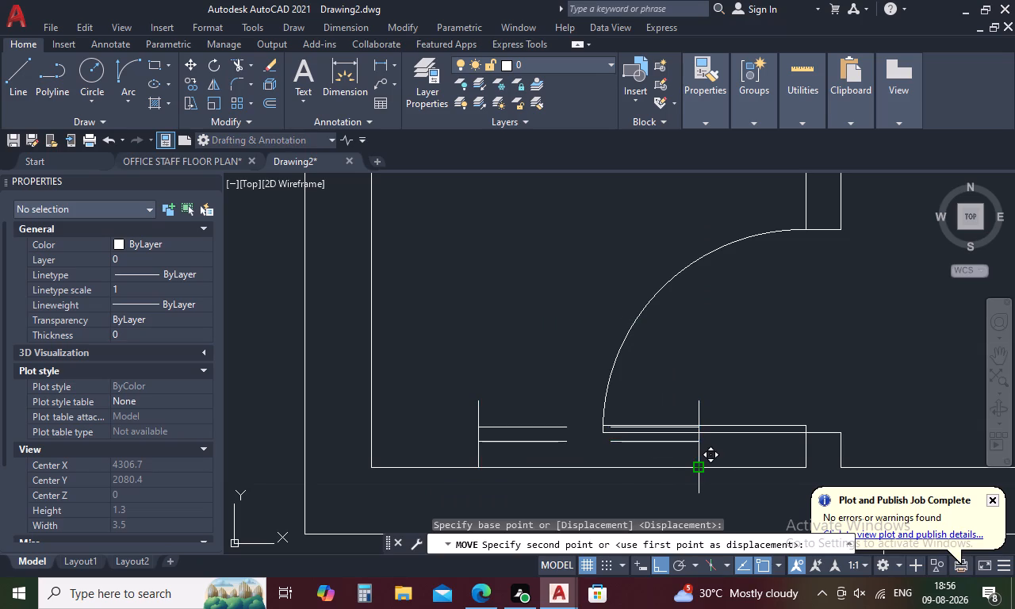
middle_drag(701, 471, 660, 320)
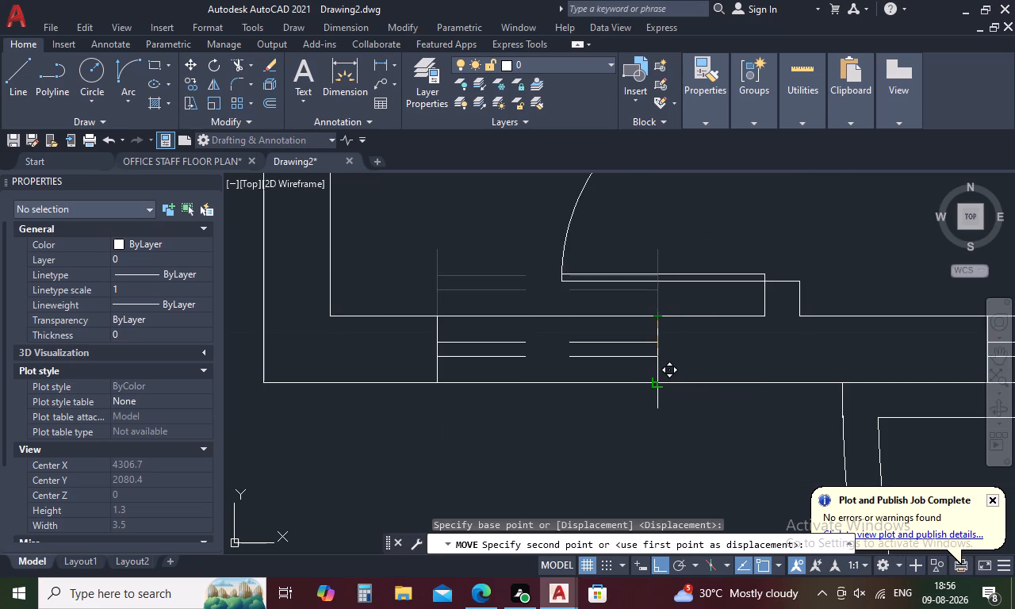
click(660, 380)
scroll(660, 412, down, 4)
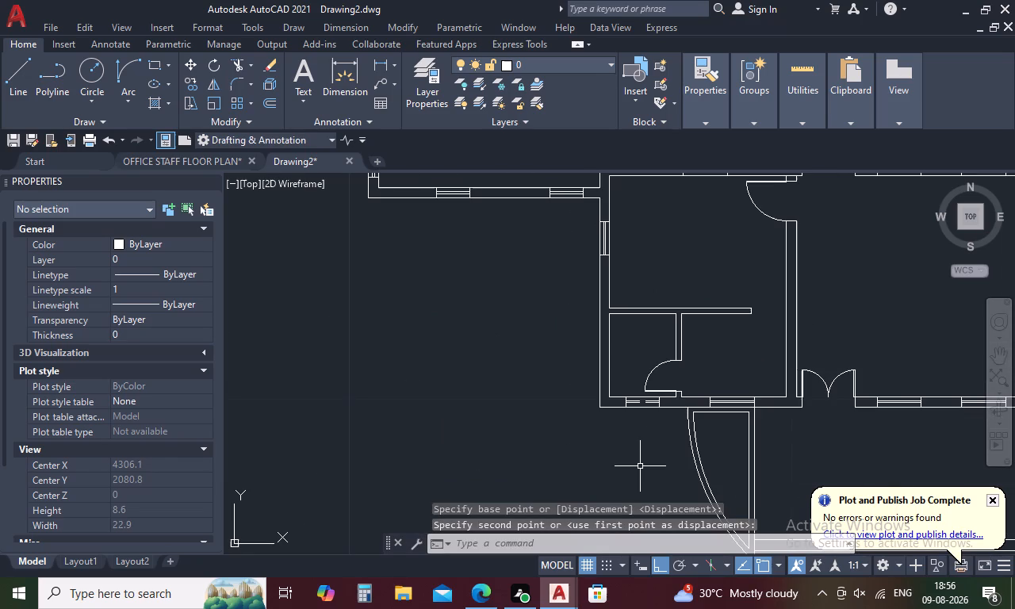
key(Escape)
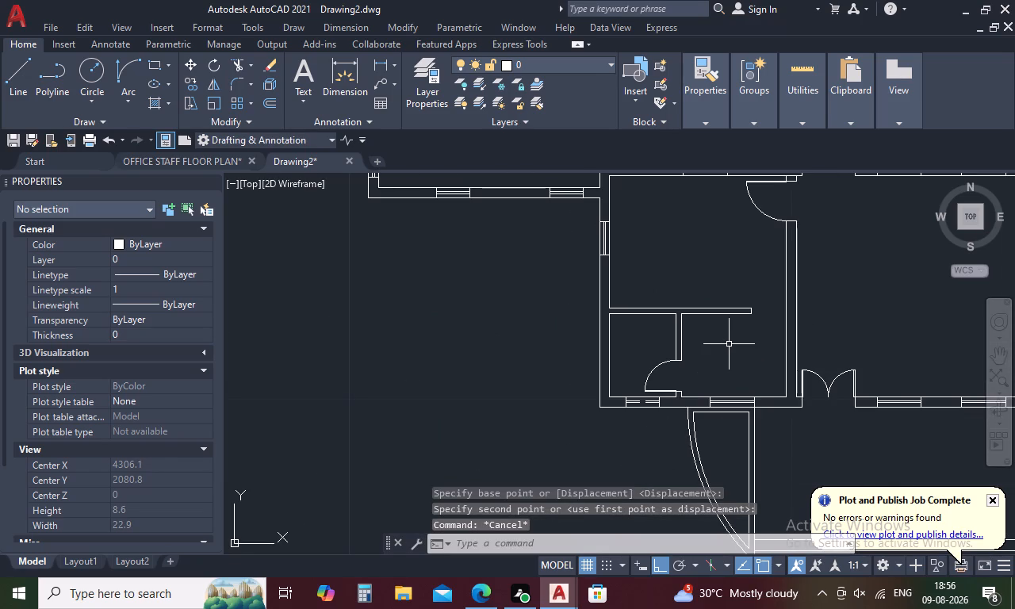
Move the dashed window from the small southwest room's south wall onto the inner line of its west wall.
middle_drag(729, 343, 661, 370)
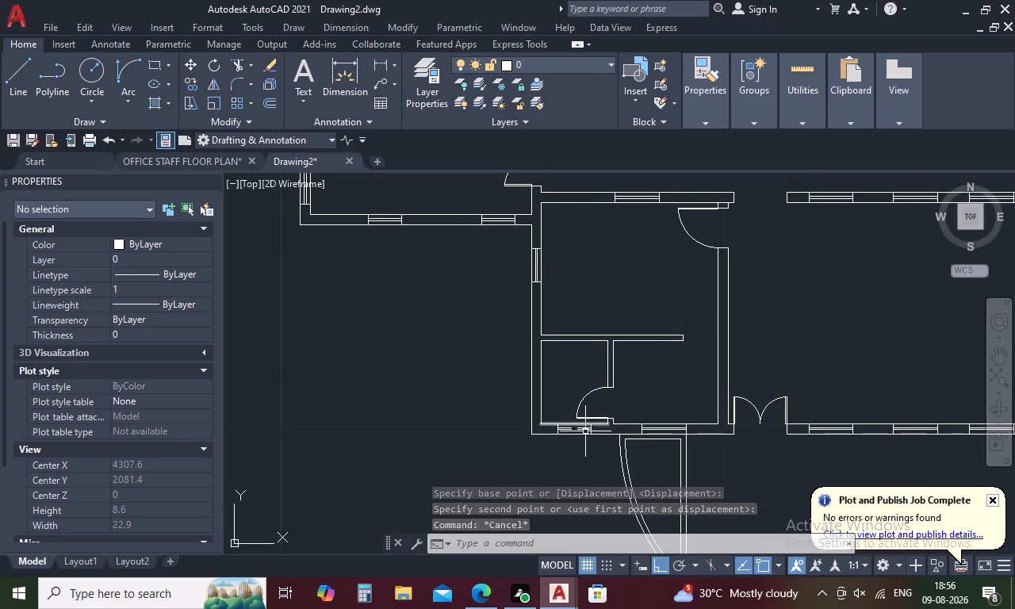
scroll(576, 434, up, 3)
scroll(576, 434, down, 2)
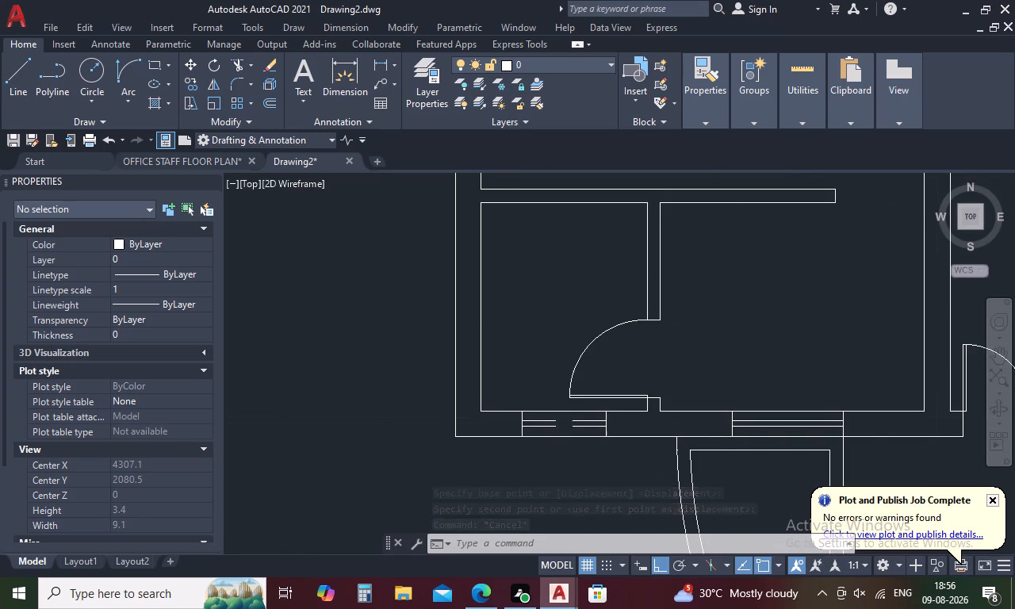
scroll(576, 434, down, 1)
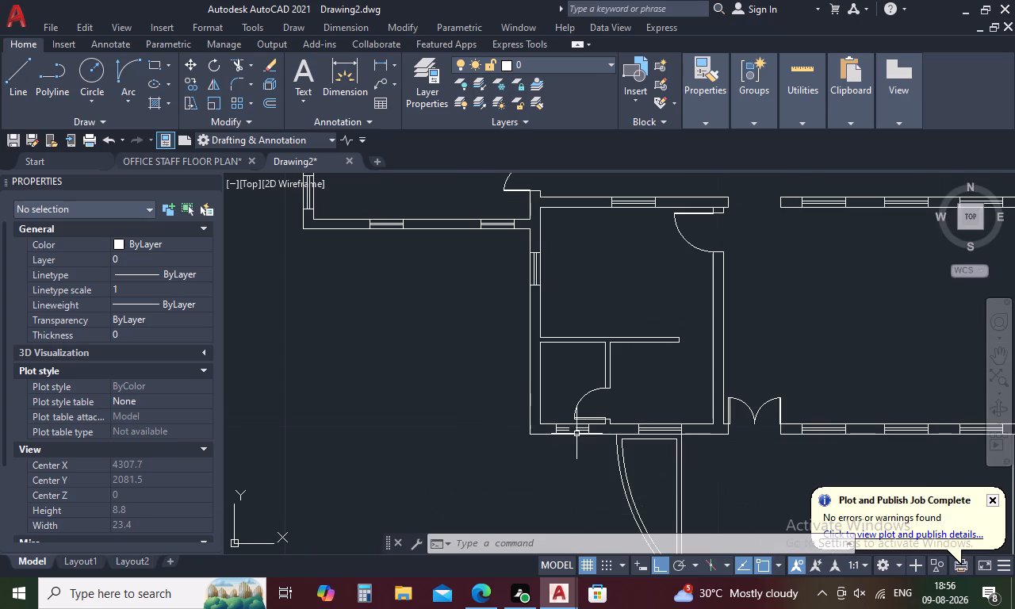
scroll(555, 433, up, 3)
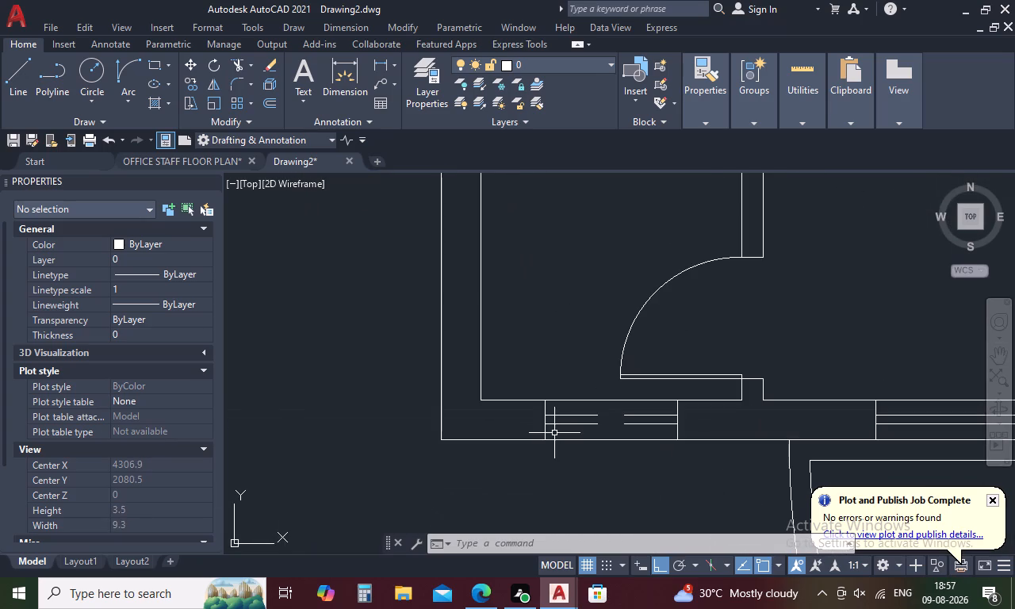
scroll(553, 427, up, 1)
drag(553, 390, 530, 433)
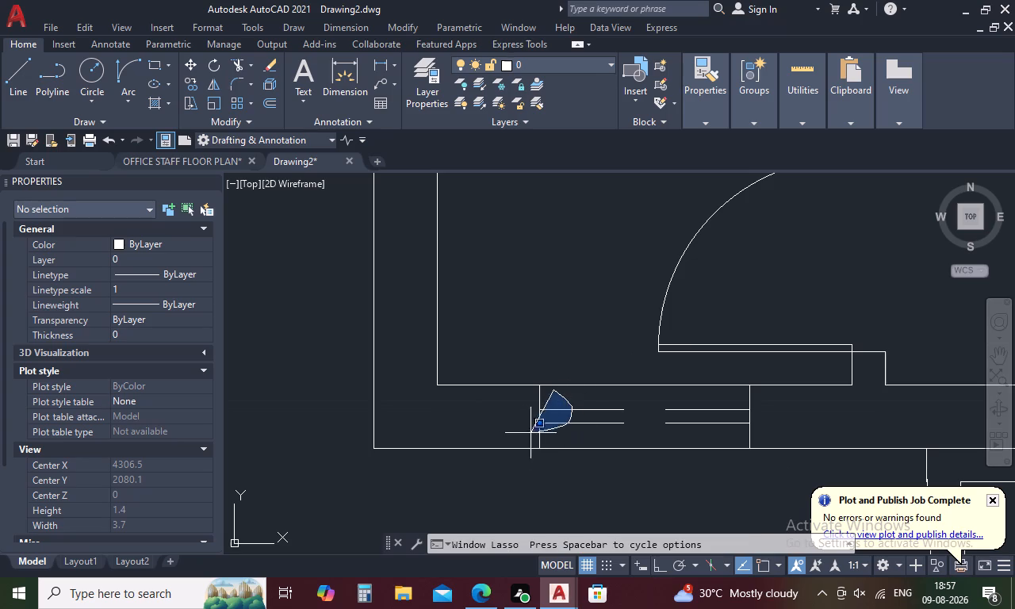
drag(530, 433, 505, 419)
drag(774, 408, 679, 422)
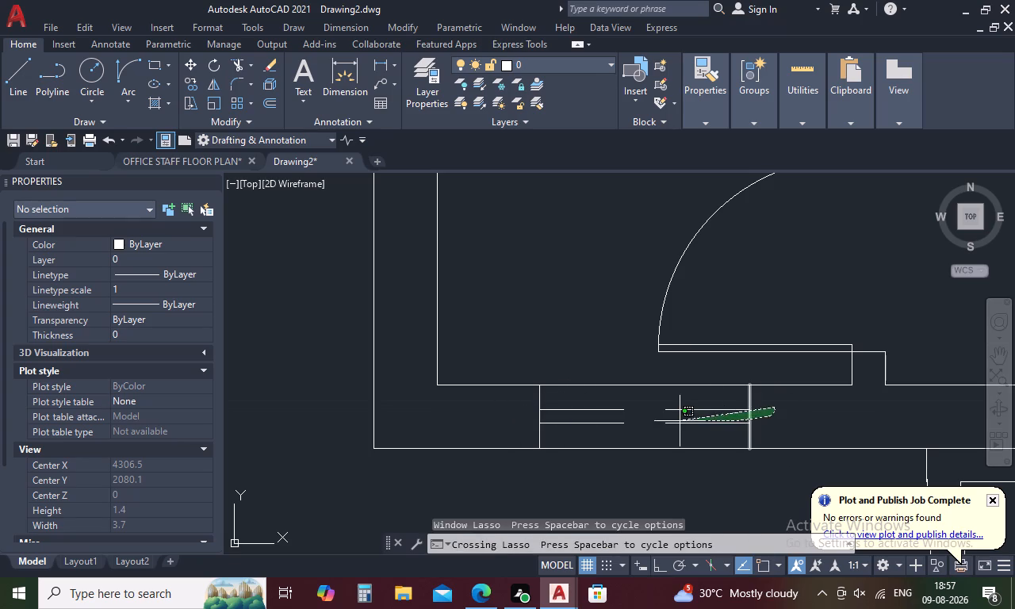
drag(679, 422, 671, 423)
key(Escape)
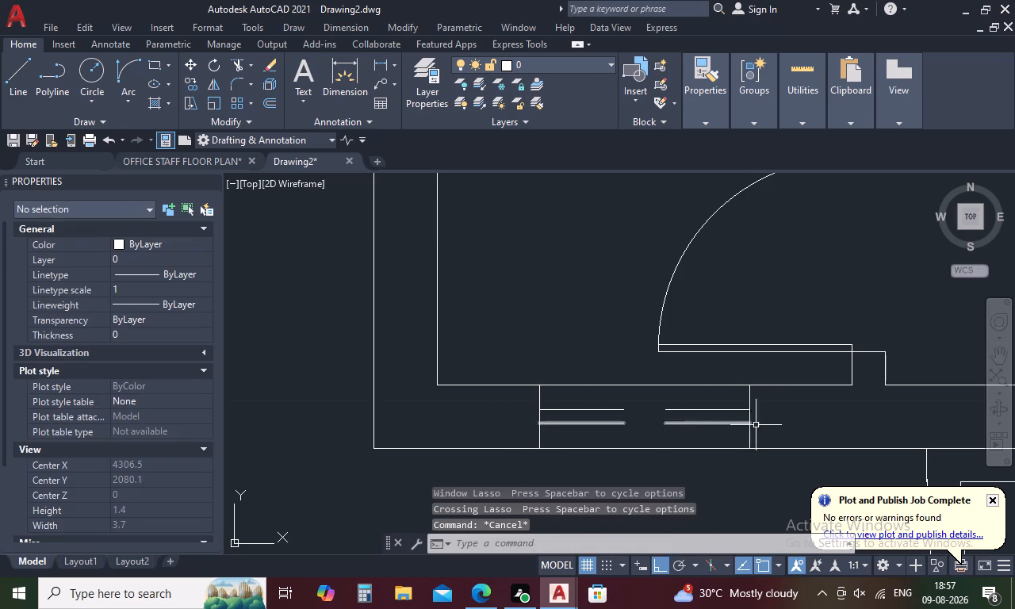
drag(776, 420, 546, 398)
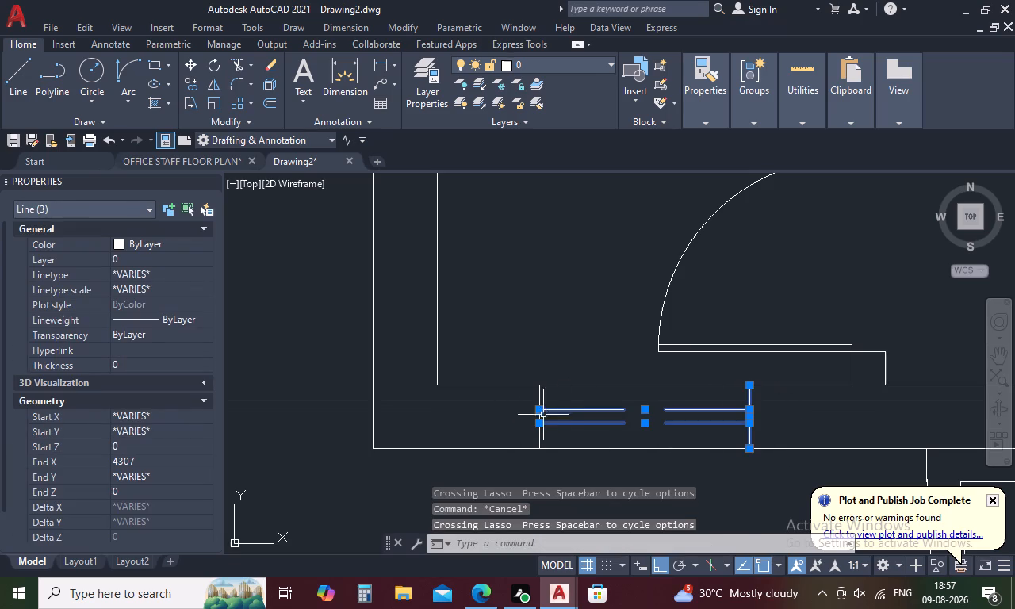
drag(557, 438, 508, 437)
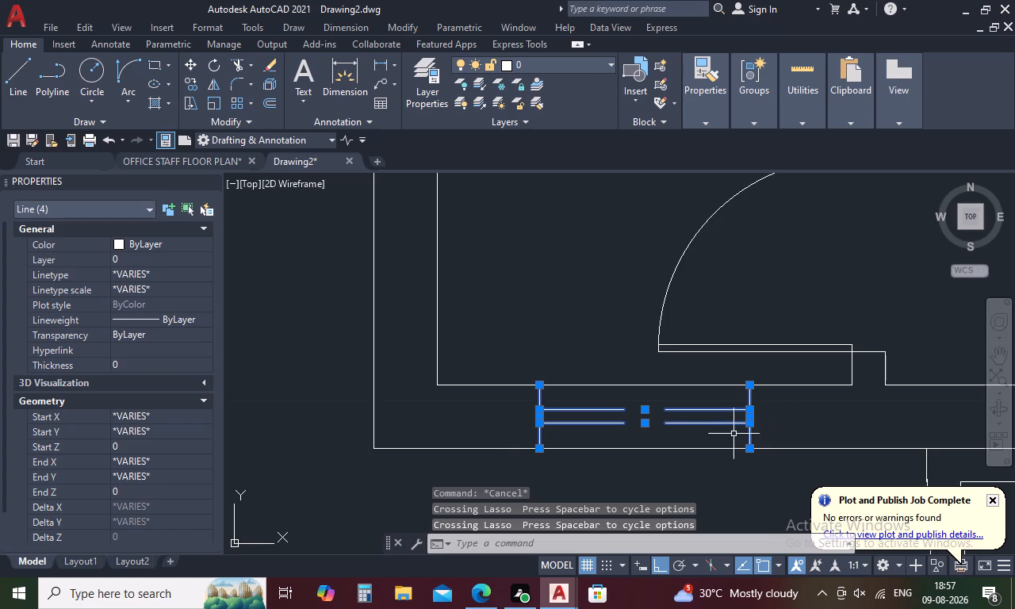
right_click(652, 477)
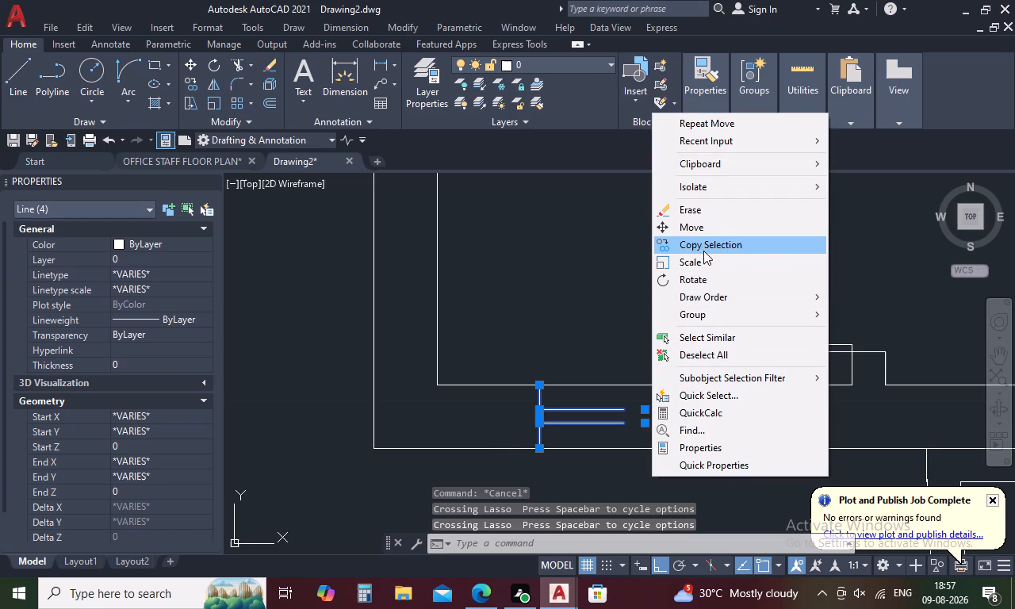
click(706, 227)
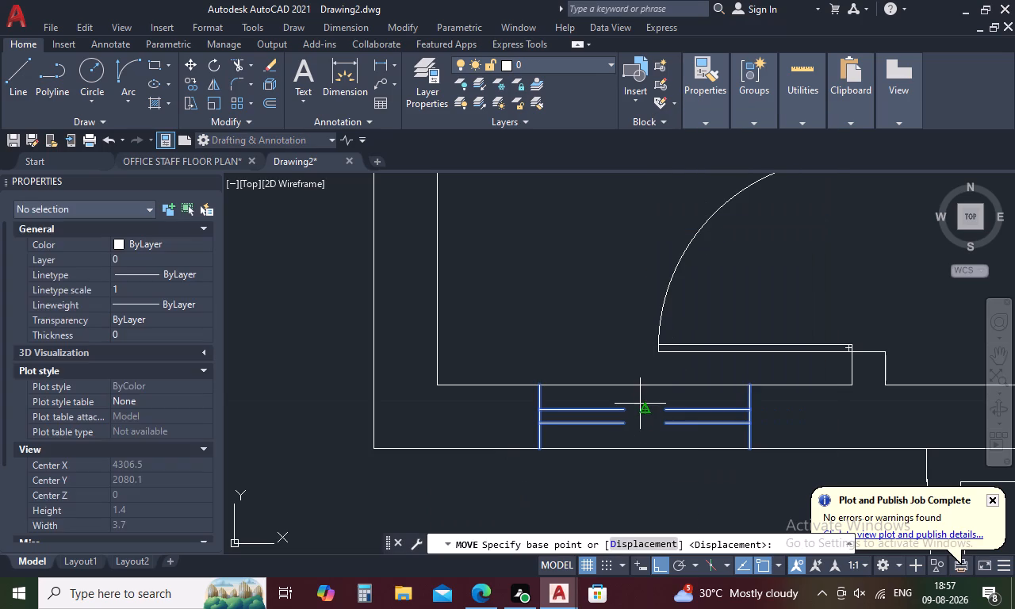
click(644, 390)
scroll(554, 334, down, 2)
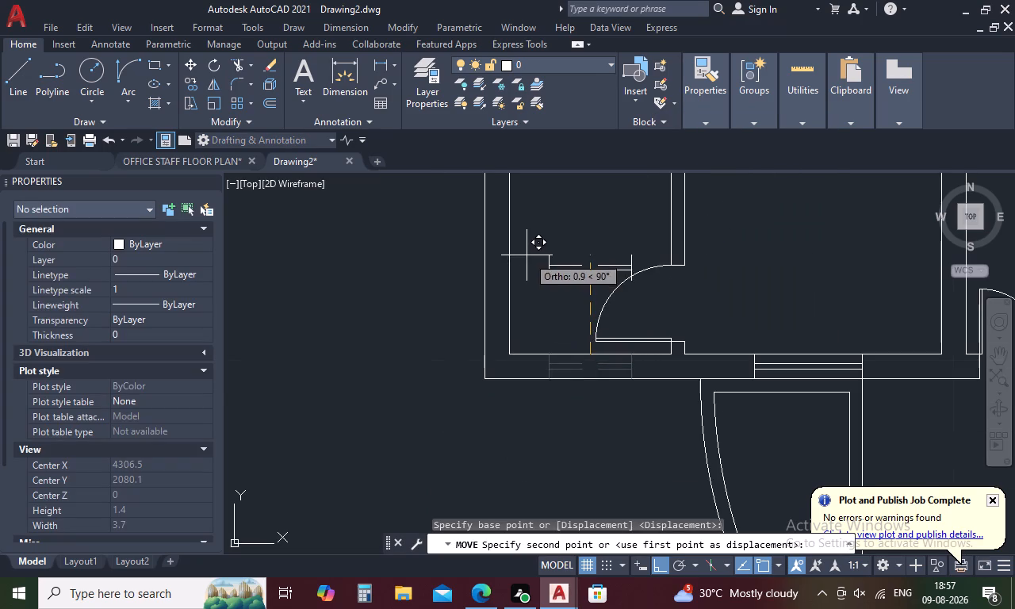
middle_drag(527, 255, 582, 390)
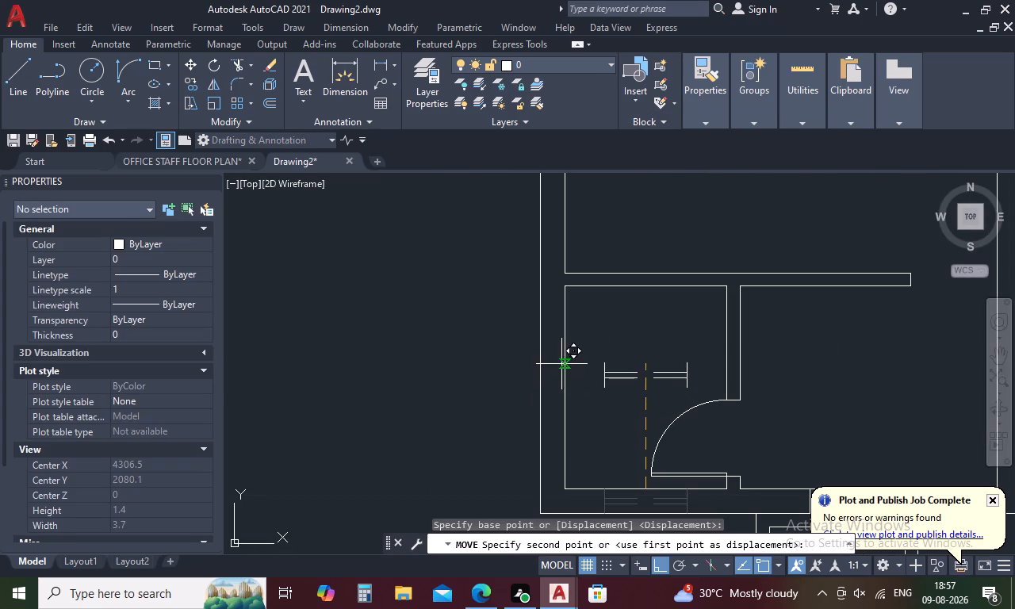
click(565, 389)
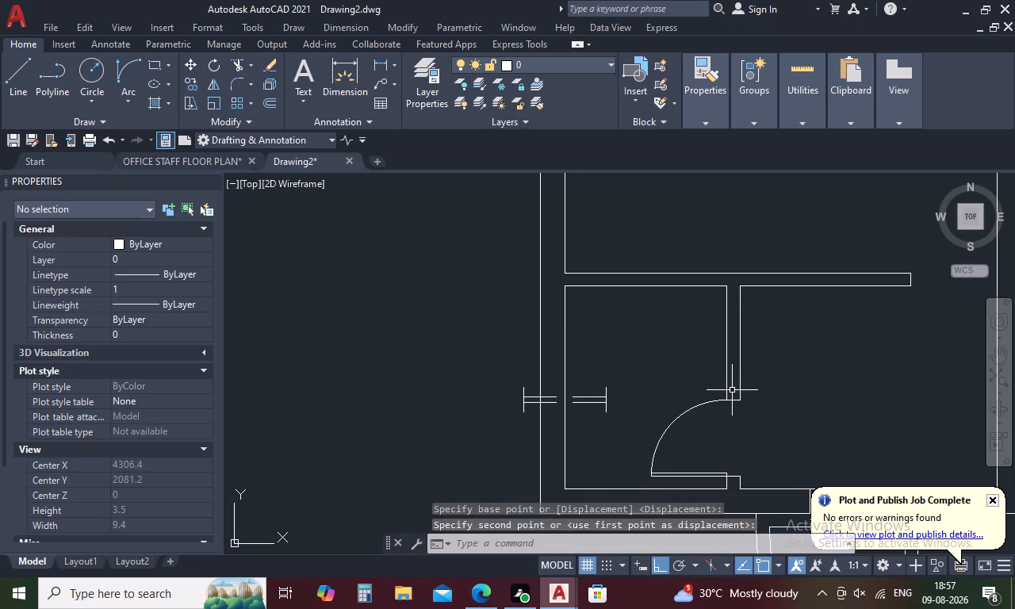
key(Escape)
Rotate the moved dashed window 270° about its base point on the inner west-wall line so it runs along the wall.
scroll(523, 389, up, 3)
drag(527, 370, 523, 459)
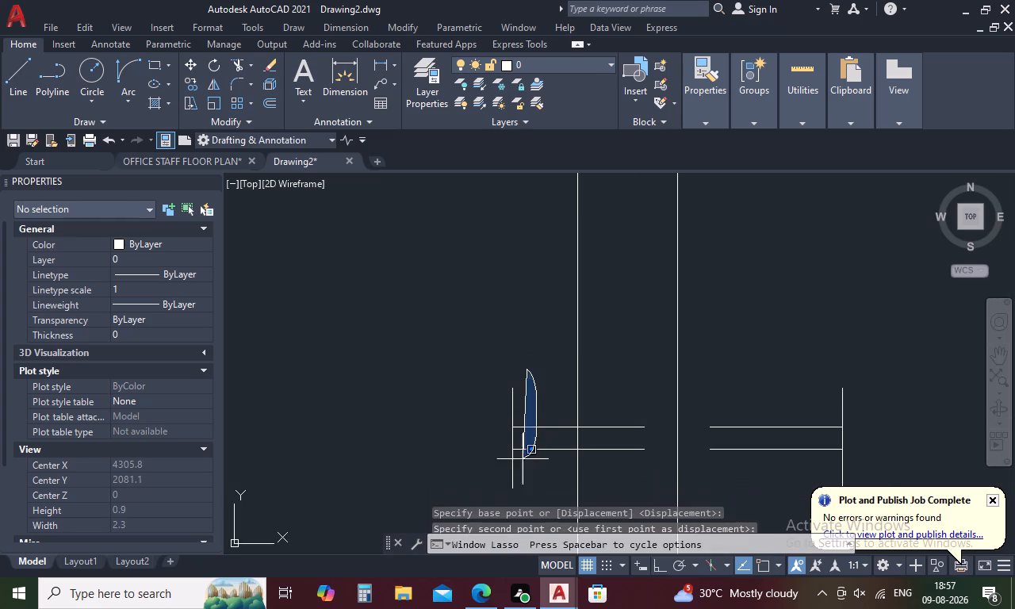
drag(523, 459, 412, 422)
drag(544, 353, 437, 439)
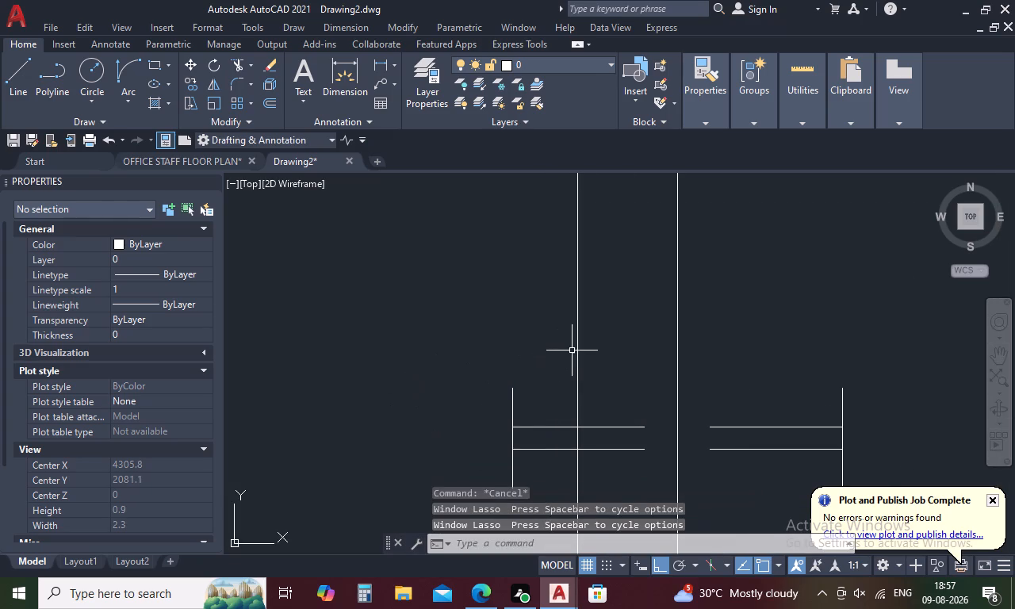
click(573, 350)
drag(573, 350, 504, 474)
drag(550, 345, 550, 349)
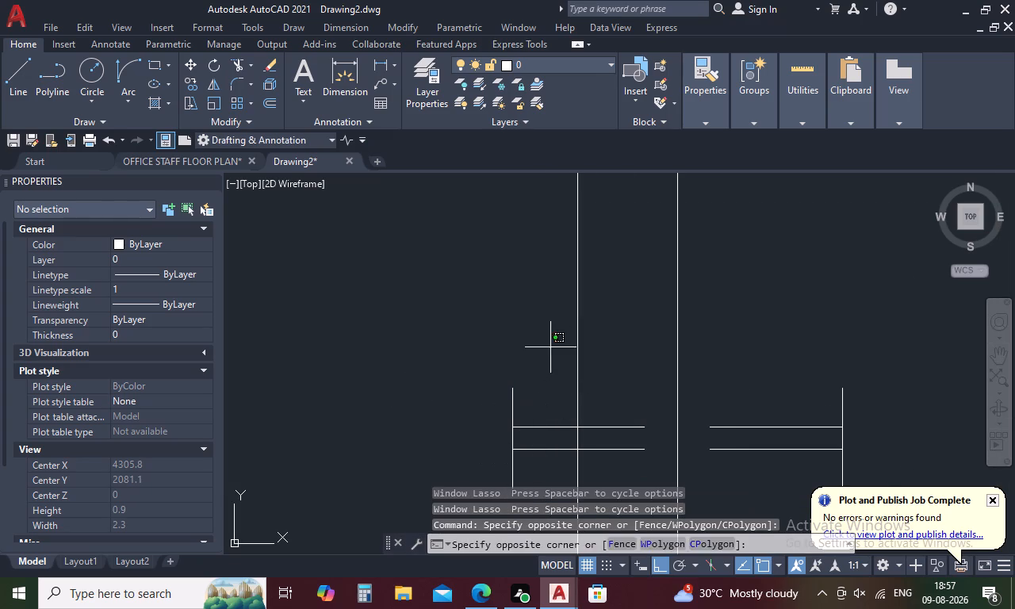
drag(550, 349, 450, 451)
drag(871, 411, 772, 414)
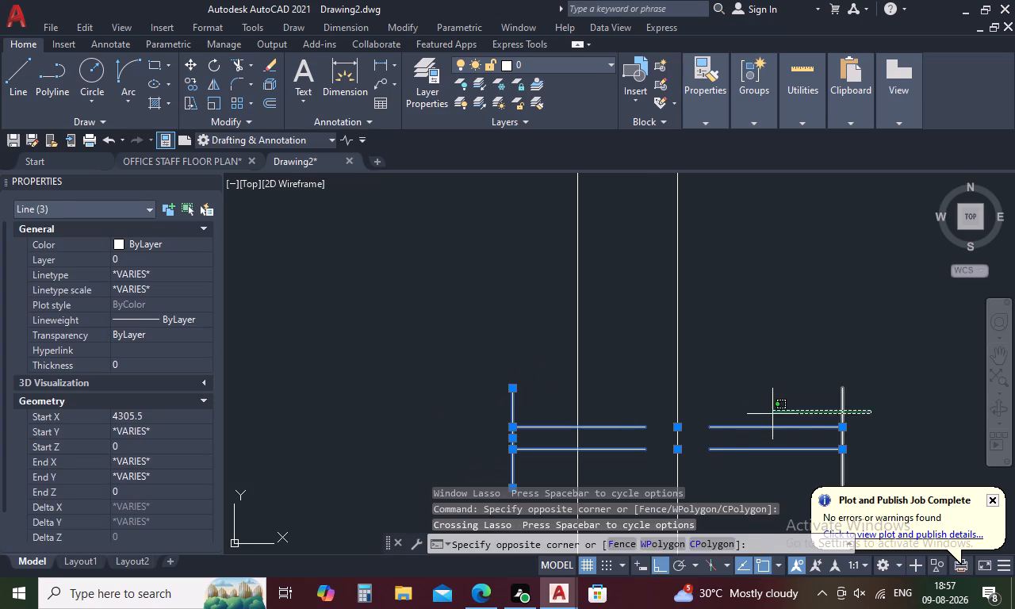
drag(772, 414, 770, 401)
right_click(768, 385)
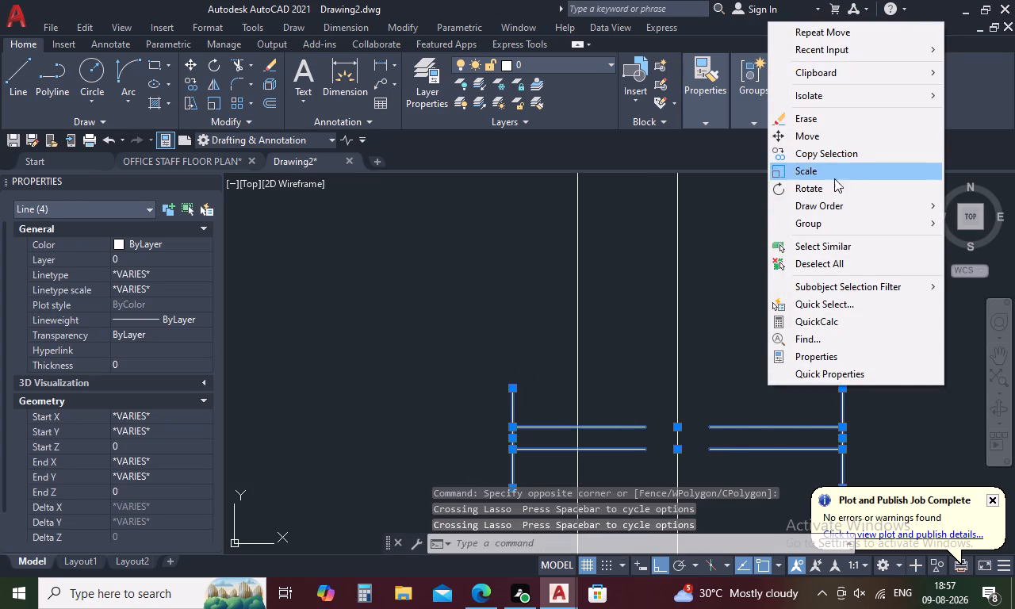
click(829, 190)
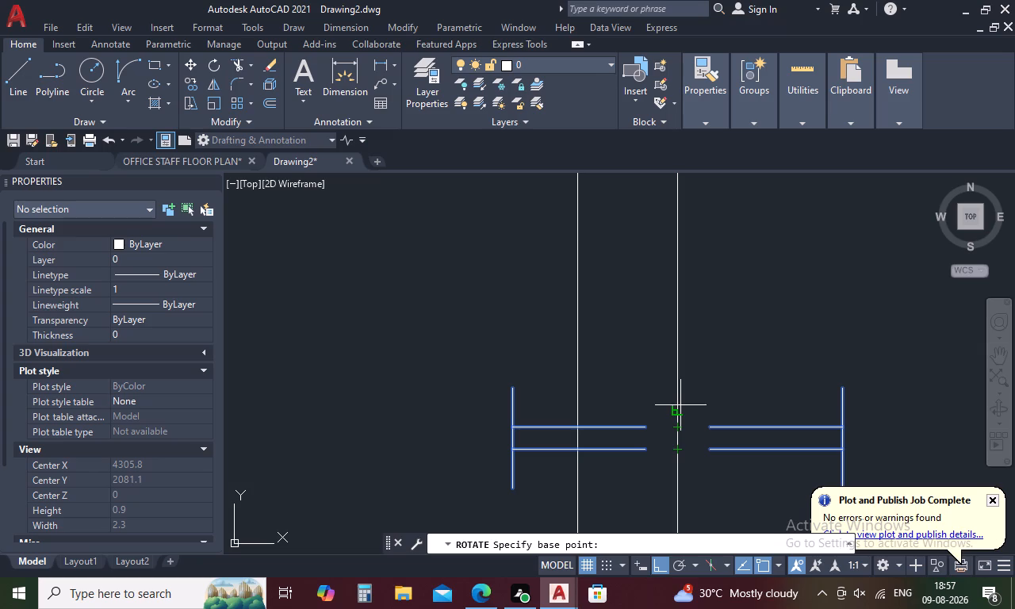
click(677, 409)
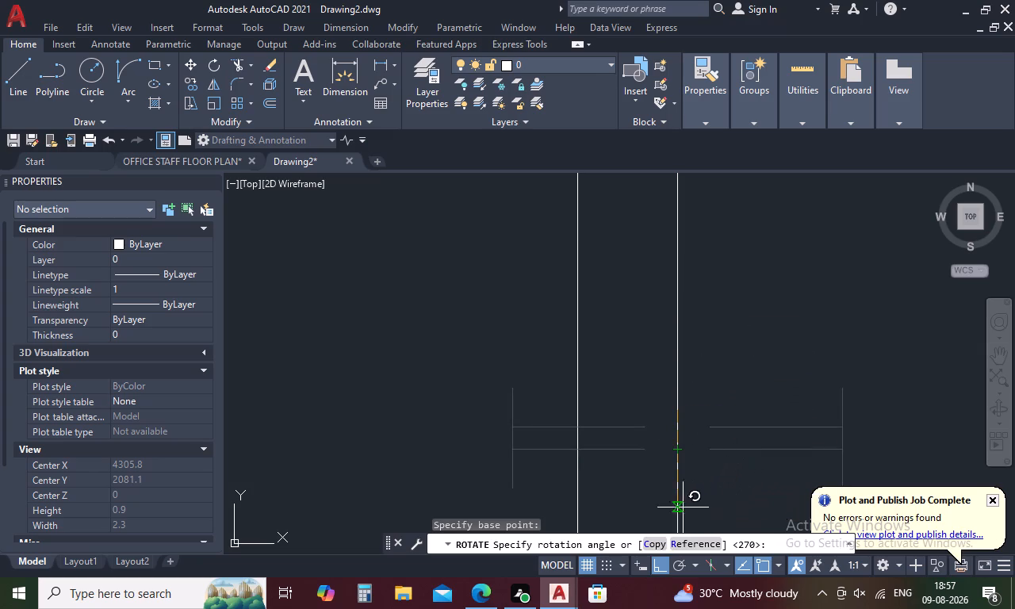
click(660, 512)
Move the rotated dashed window west by its north jamb's west end onto the outer wall line, fitting it within the wall thickness.
scroll(634, 383, down, 2)
middle_drag(634, 377, 634, 344)
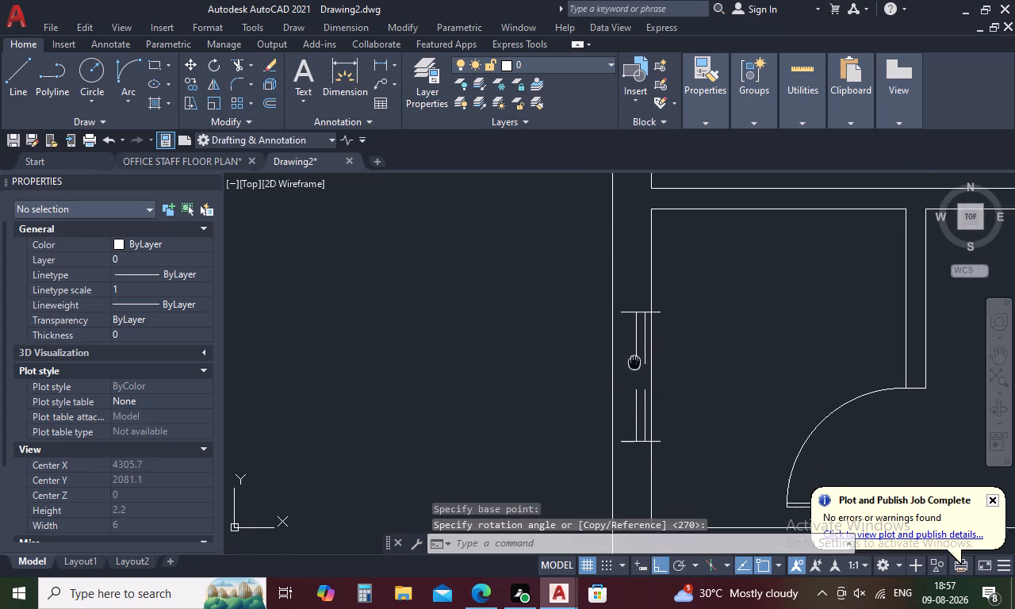
middle_drag(634, 344, 634, 311)
scroll(634, 388, up, 3)
drag(679, 301, 641, 424)
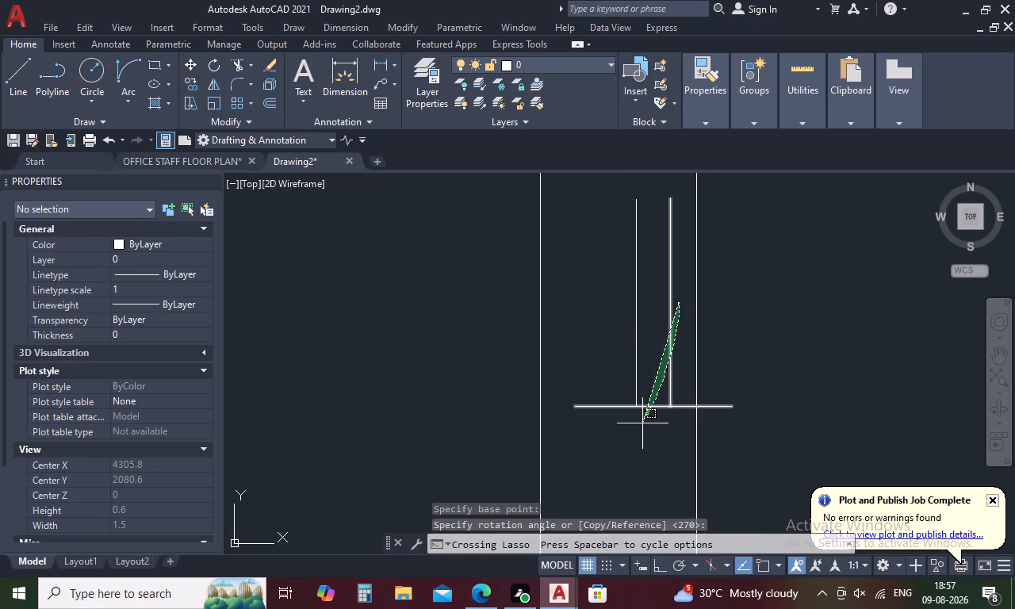
drag(641, 424, 581, 410)
middle_drag(596, 312, 622, 489)
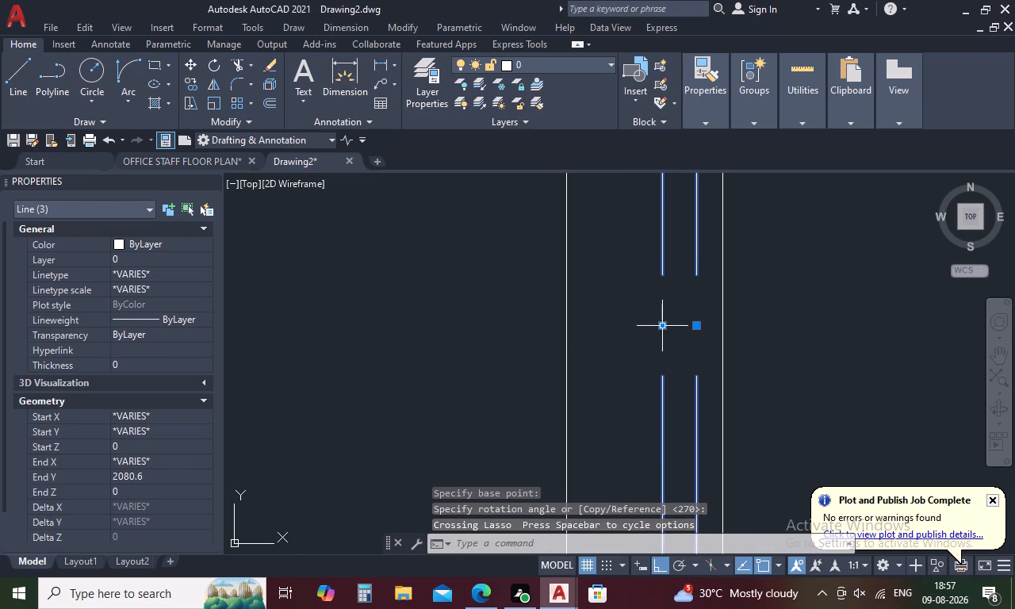
scroll(665, 306, down, 3)
scroll(661, 233, up, 3)
drag(661, 233, 607, 327)
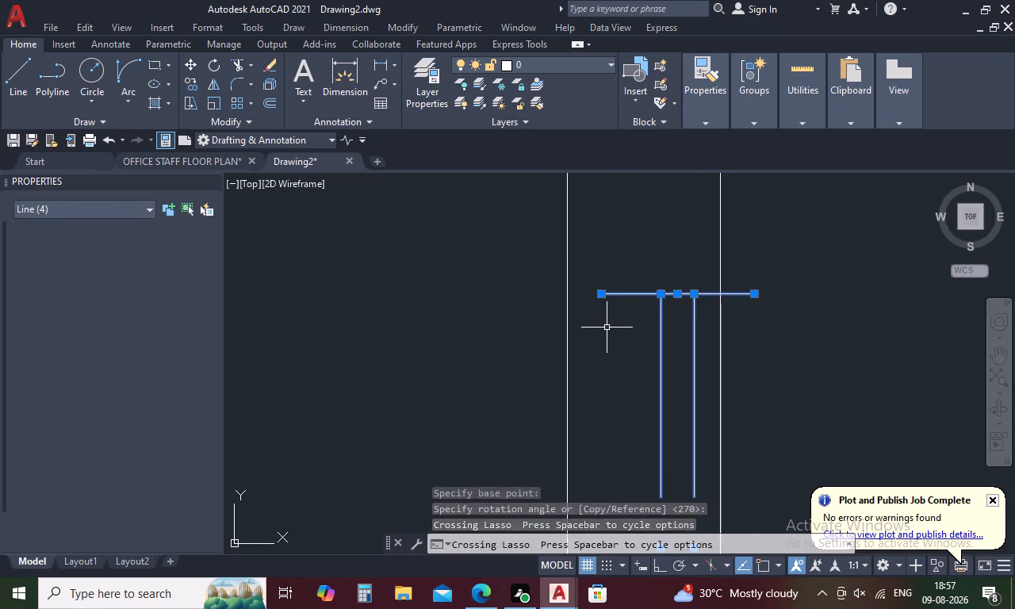
scroll(607, 327, down, 3)
right_click(611, 352)
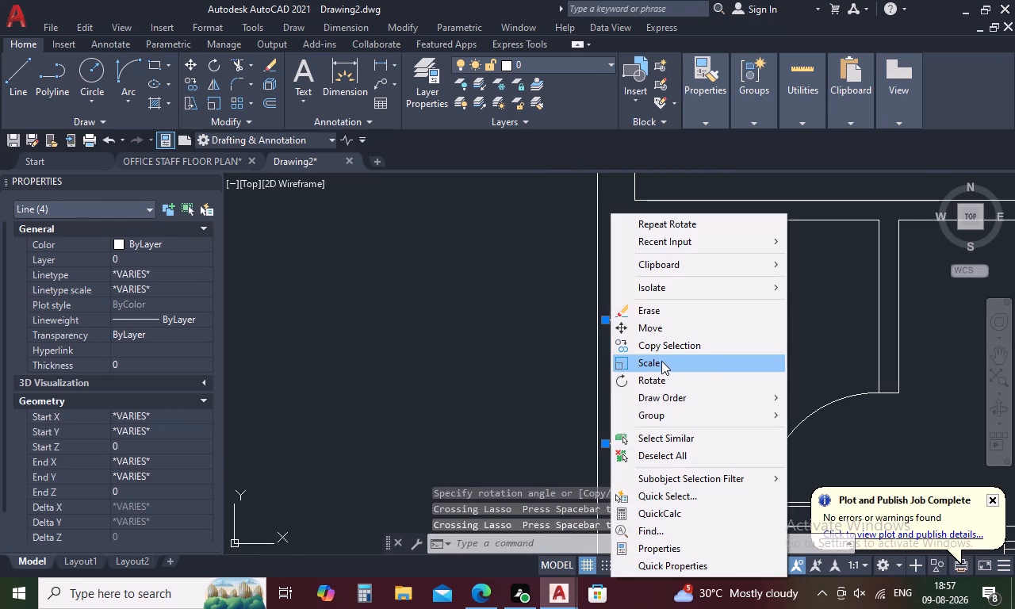
click(662, 326)
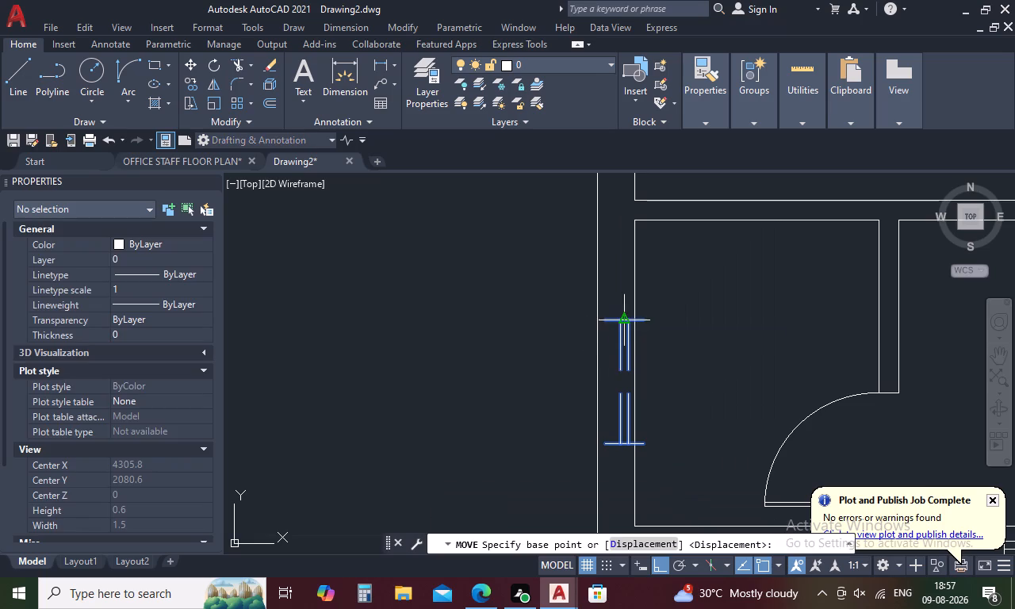
click(610, 318)
scroll(596, 318, up, 3)
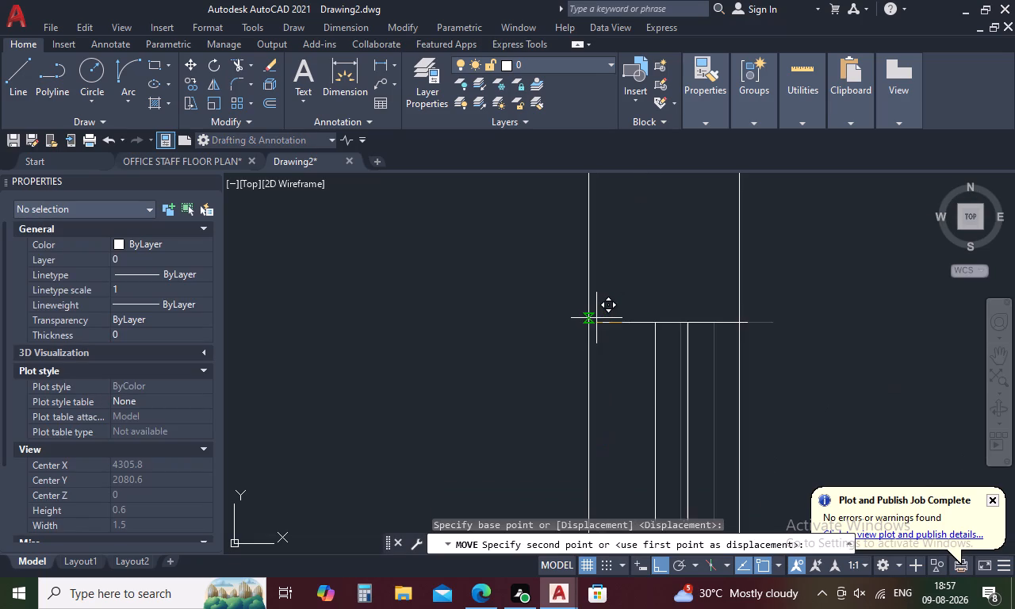
click(584, 324)
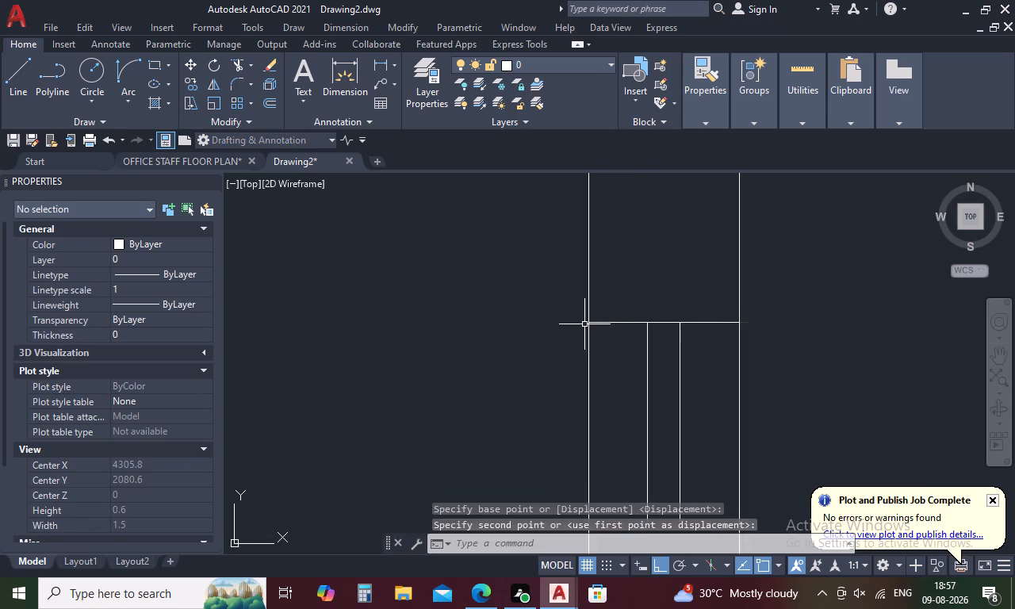
scroll(584, 324, down, 4)
key(Escape)
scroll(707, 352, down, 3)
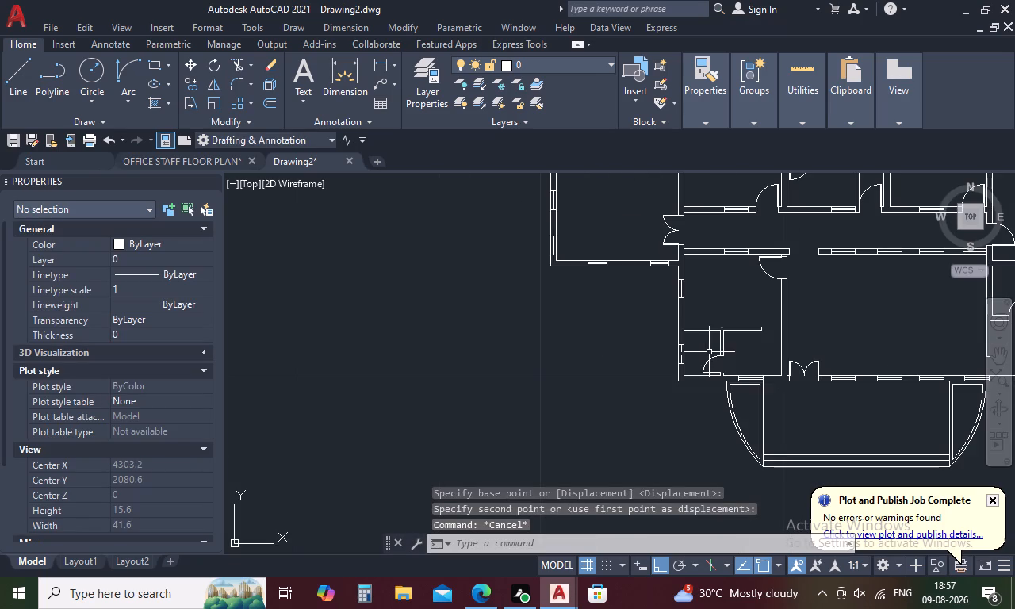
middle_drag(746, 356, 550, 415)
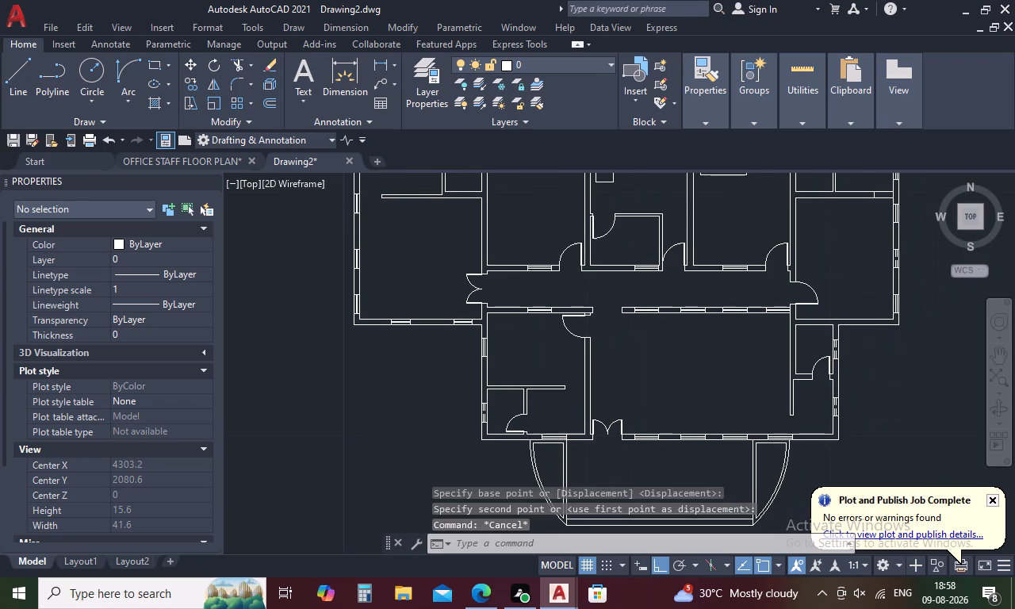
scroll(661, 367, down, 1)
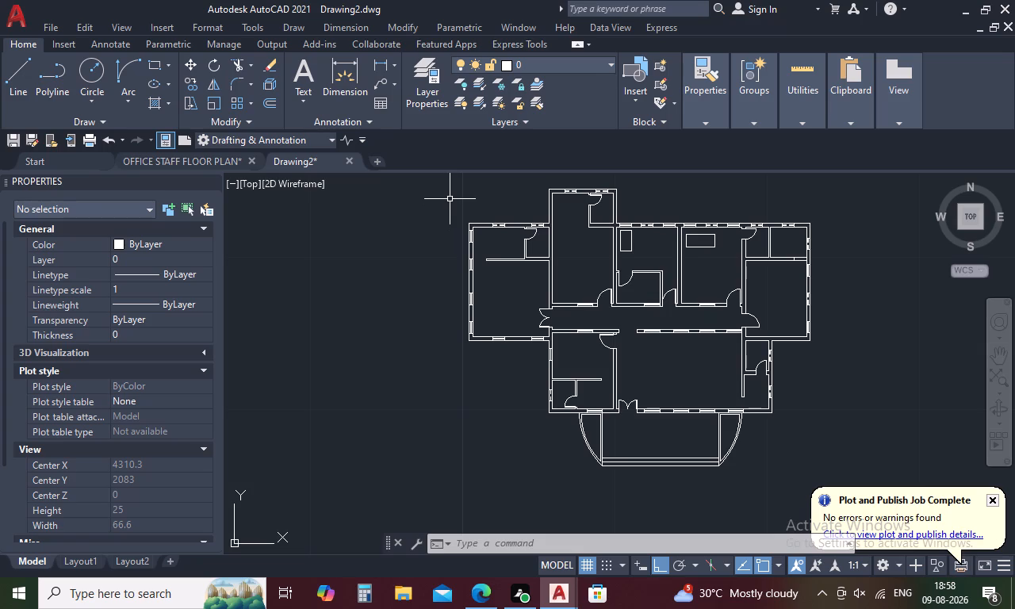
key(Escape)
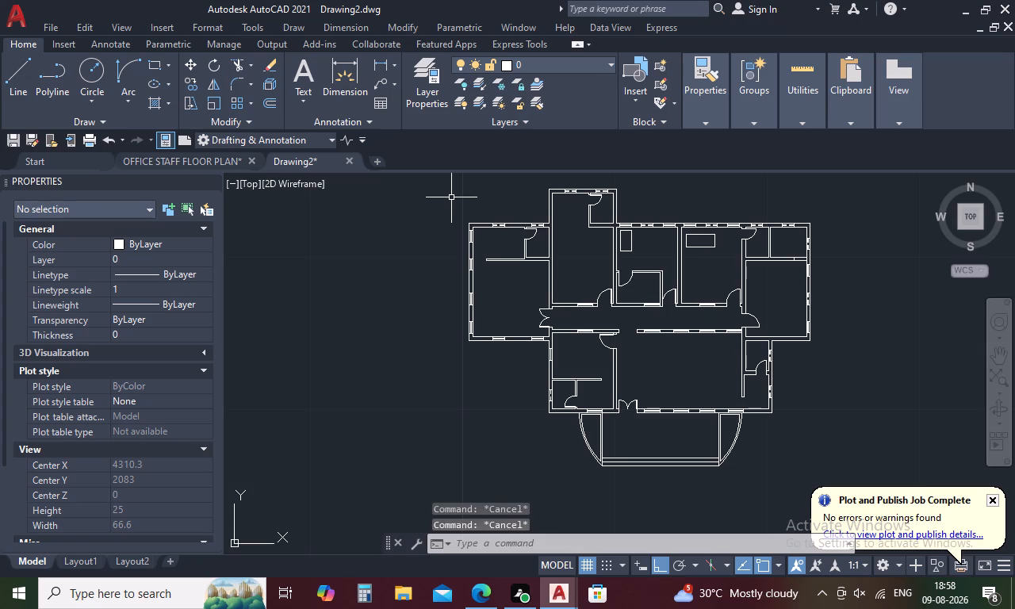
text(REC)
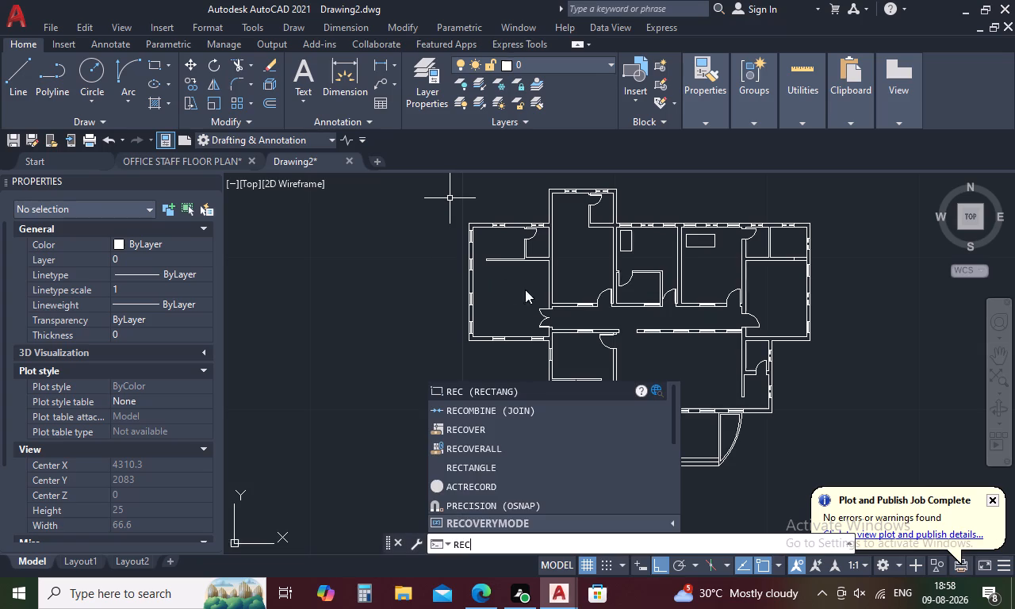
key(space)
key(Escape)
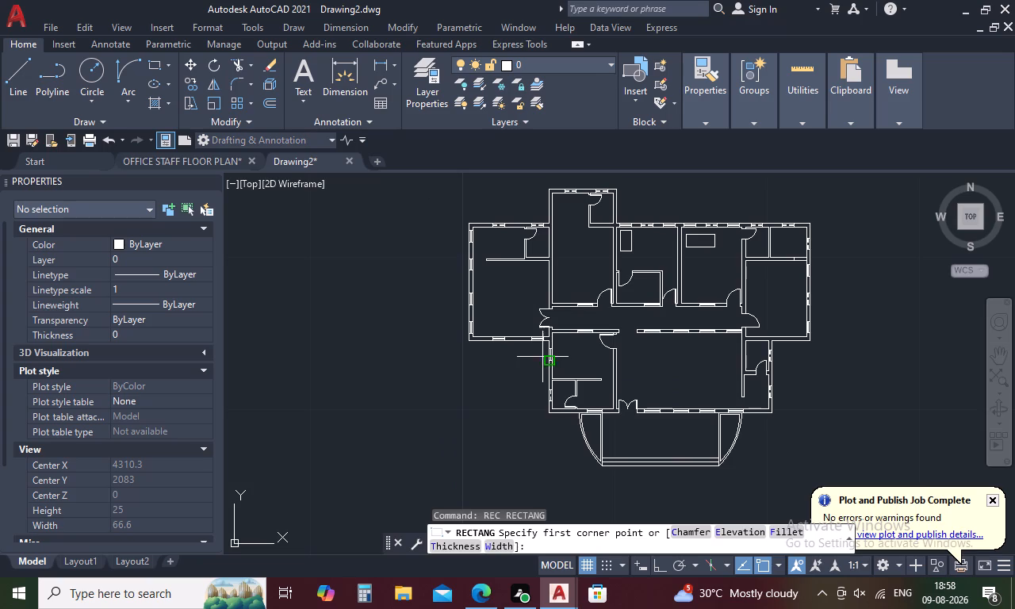
Copy the horizontal rectangle from the north room beside the east wing into the southwest room and the large east-wing room.
click(715, 236)
right_click(707, 270)
click(745, 317)
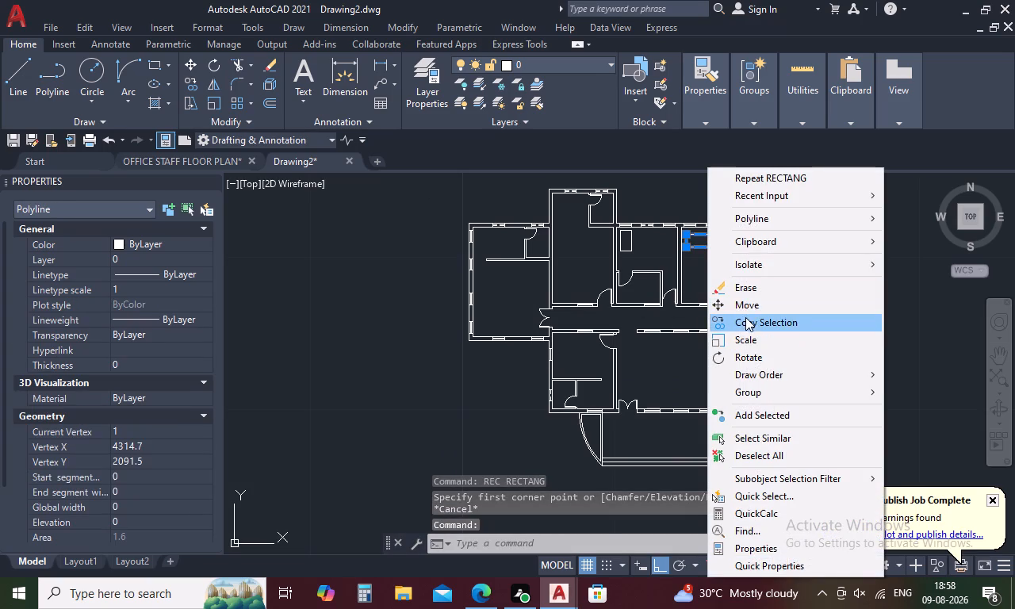
scroll(685, 239, up, 2)
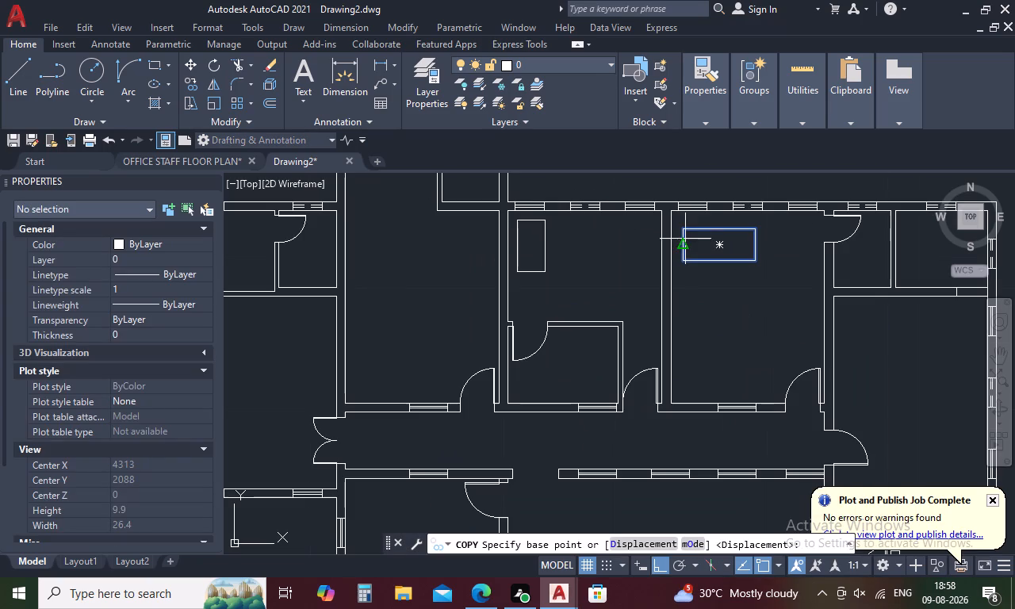
click(685, 231)
middle_drag(500, 345, 568, 185)
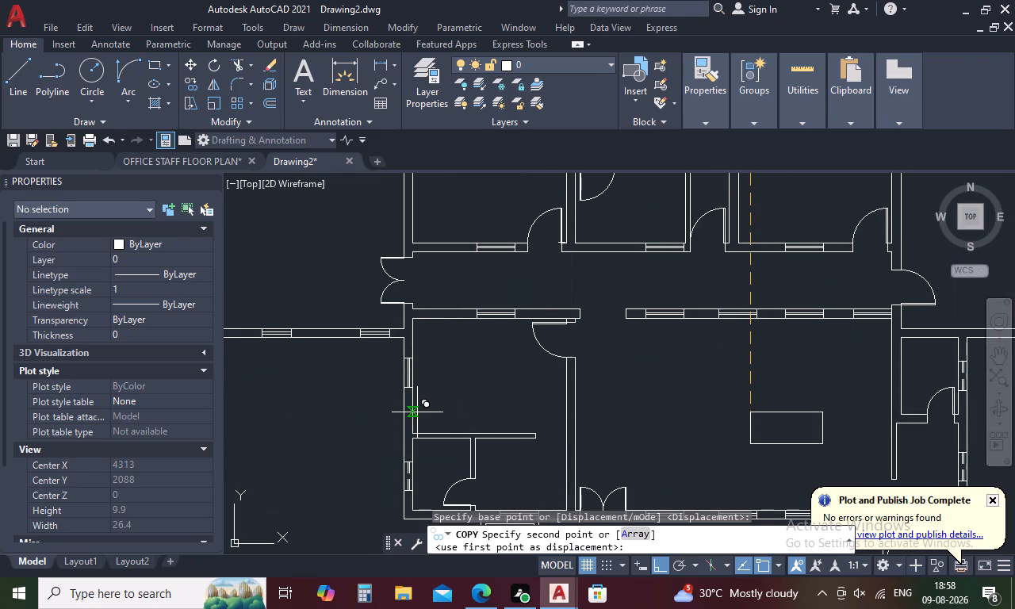
key(F8)
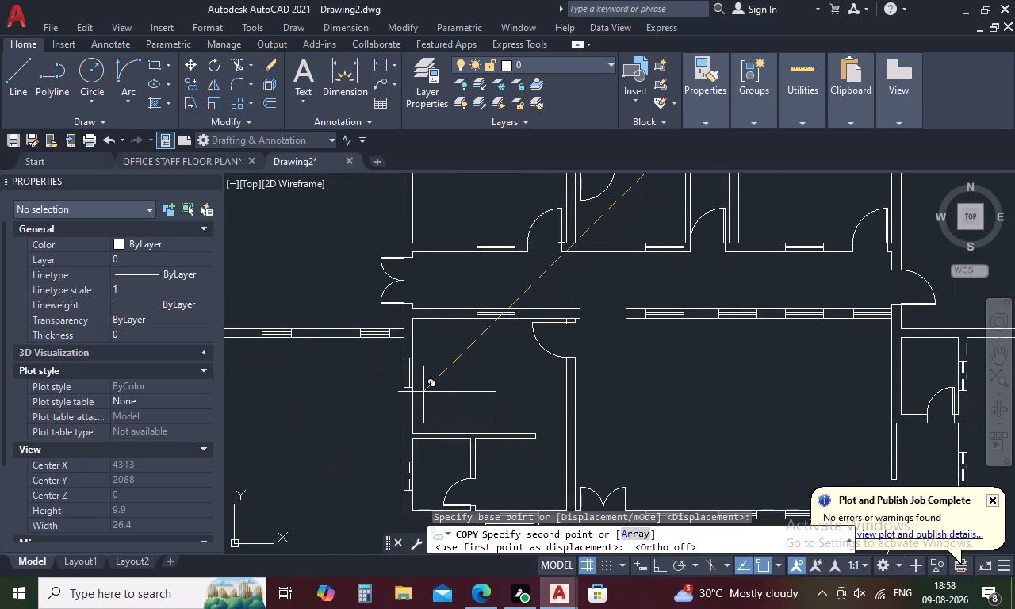
click(421, 393)
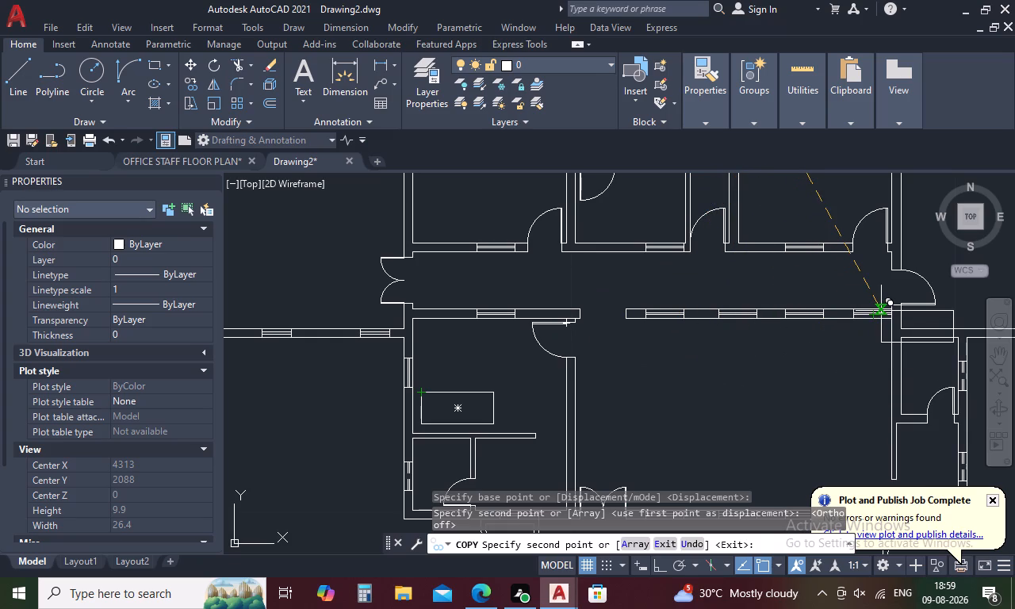
middle_drag(867, 275, 468, 398)
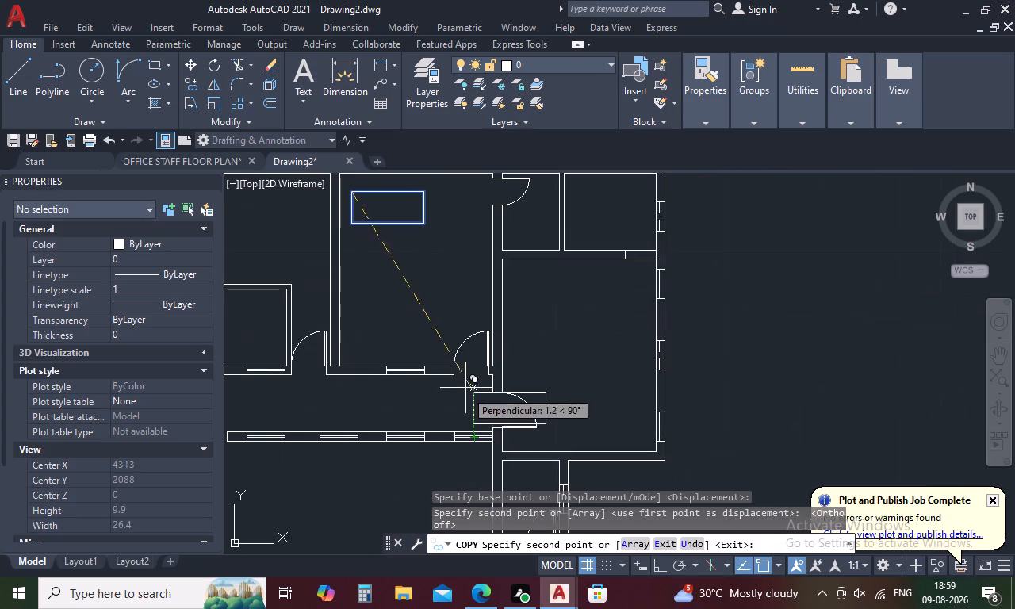
click(527, 264)
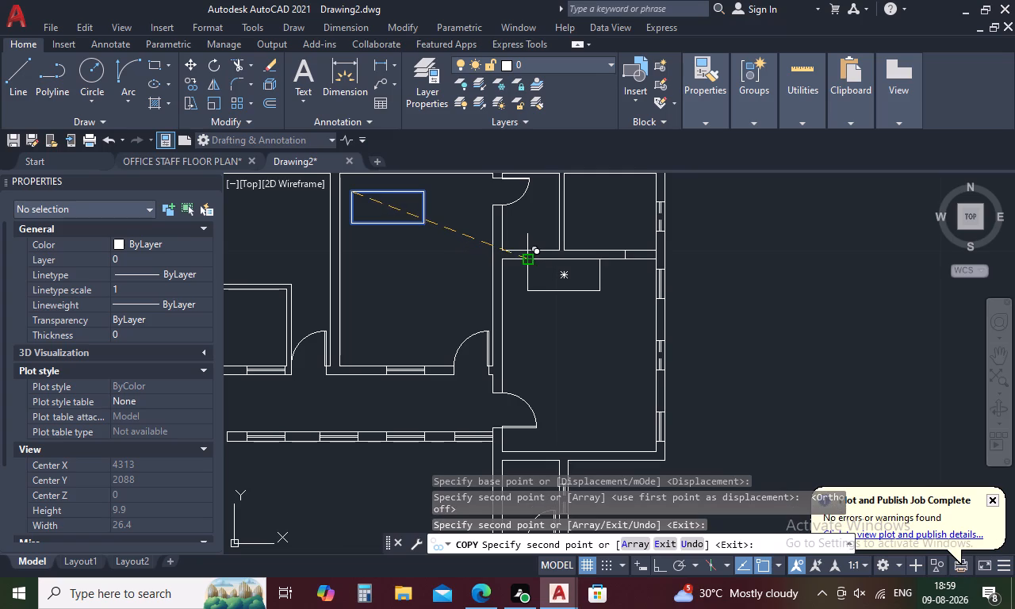
key(Escape)
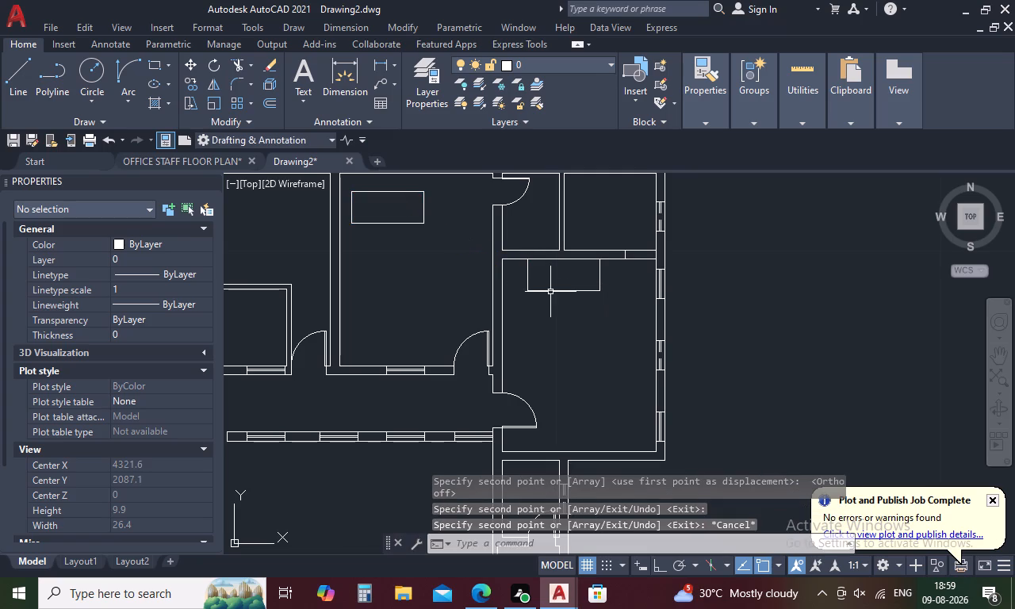
Scale down the copied horizontal rectangle in the east-wing room about its southwest corner.
click(553, 293)
right_click(553, 293)
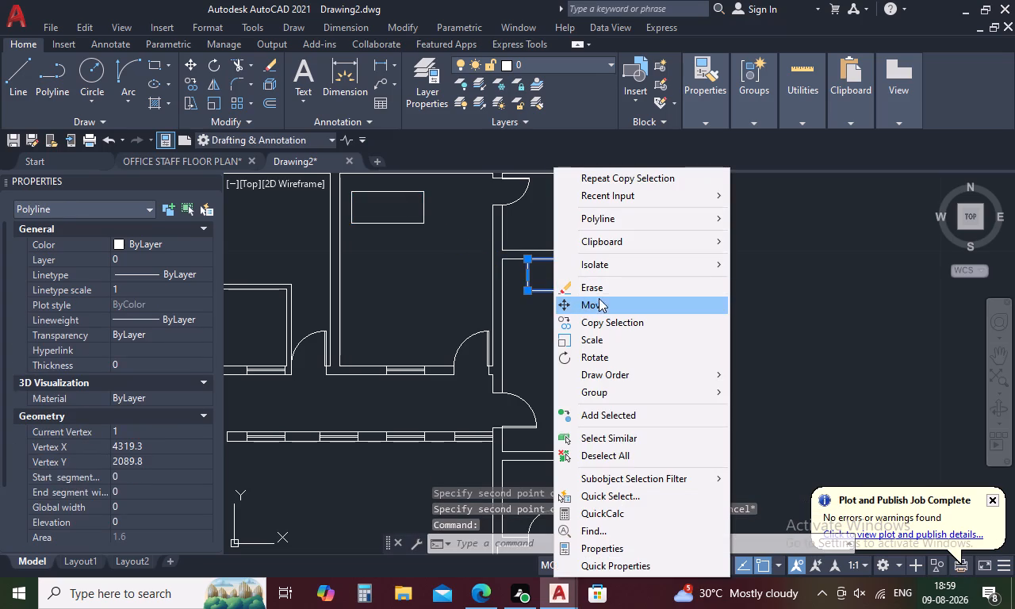
click(607, 335)
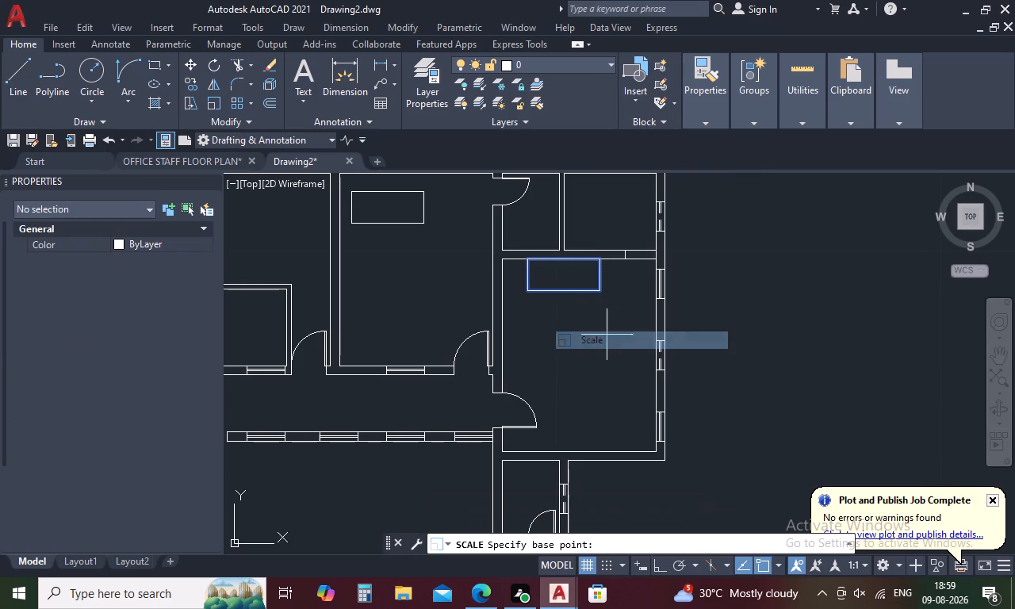
click(530, 293)
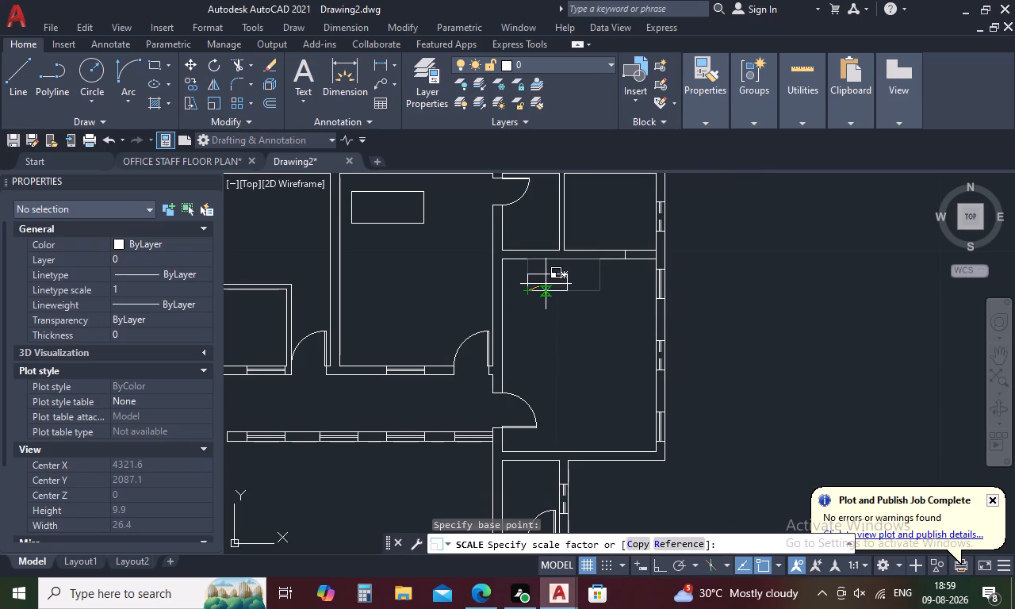
click(553, 279)
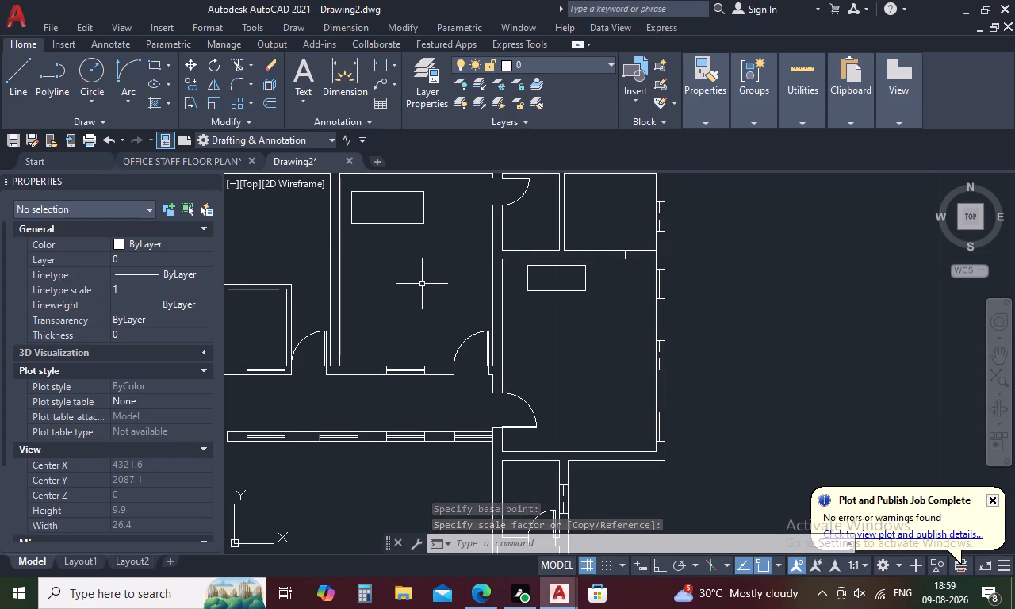
Copy the upright rectangle from the middle north room into the east-wing room, just southwest of the horizontal rectangle.
scroll(422, 284, down, 2)
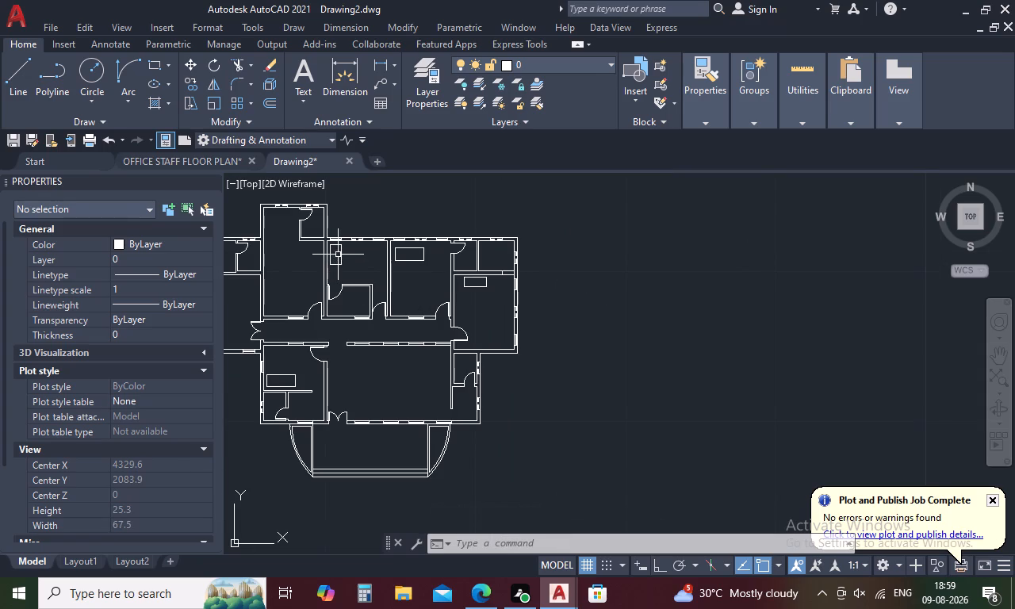
click(339, 254)
right_click(354, 258)
click(416, 316)
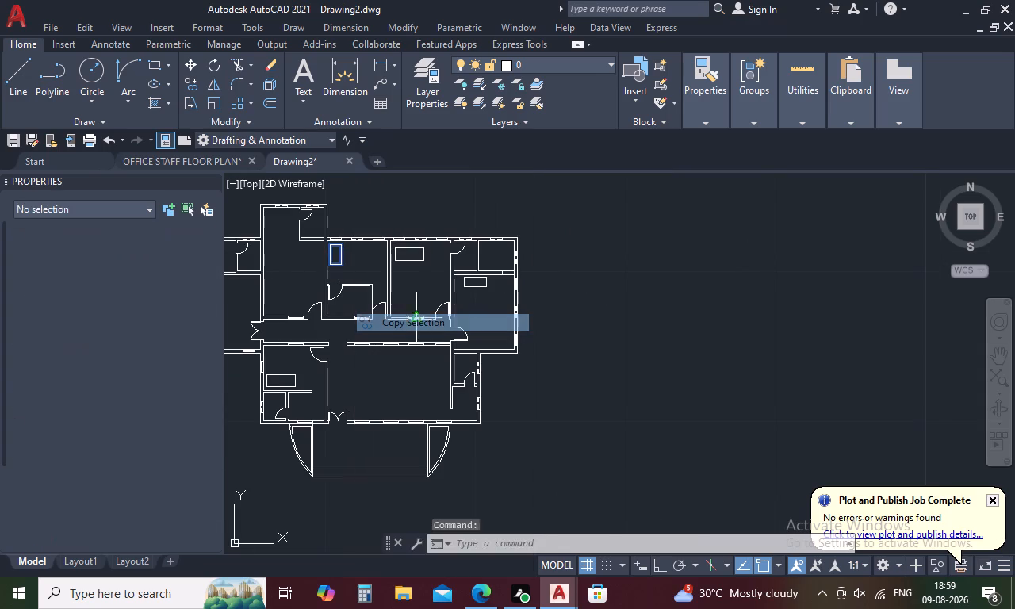
scroll(344, 240, up, 3)
click(281, 263)
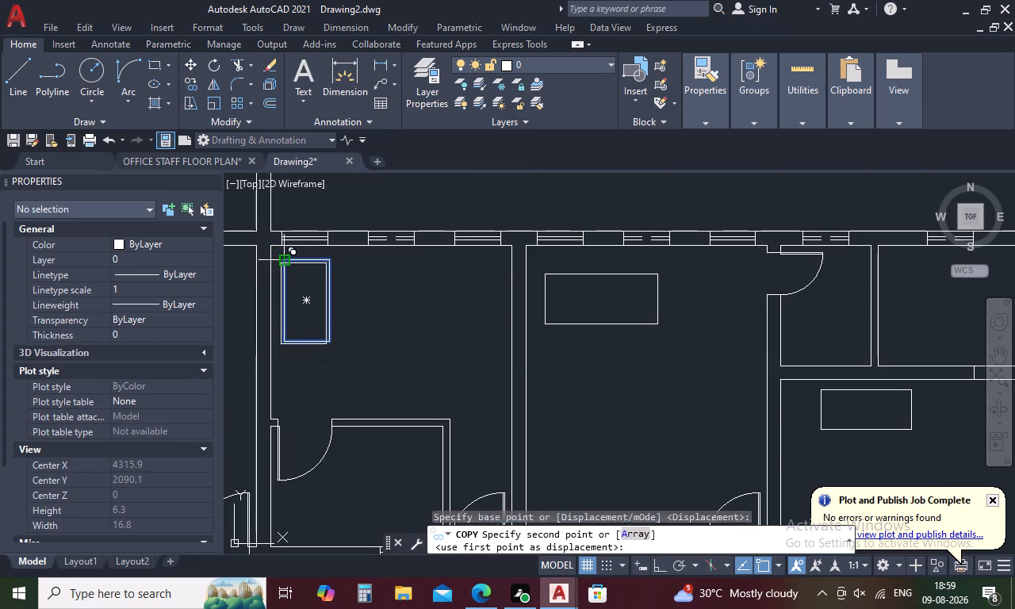
scroll(281, 263, down, 3)
scroll(411, 316, up, 3)
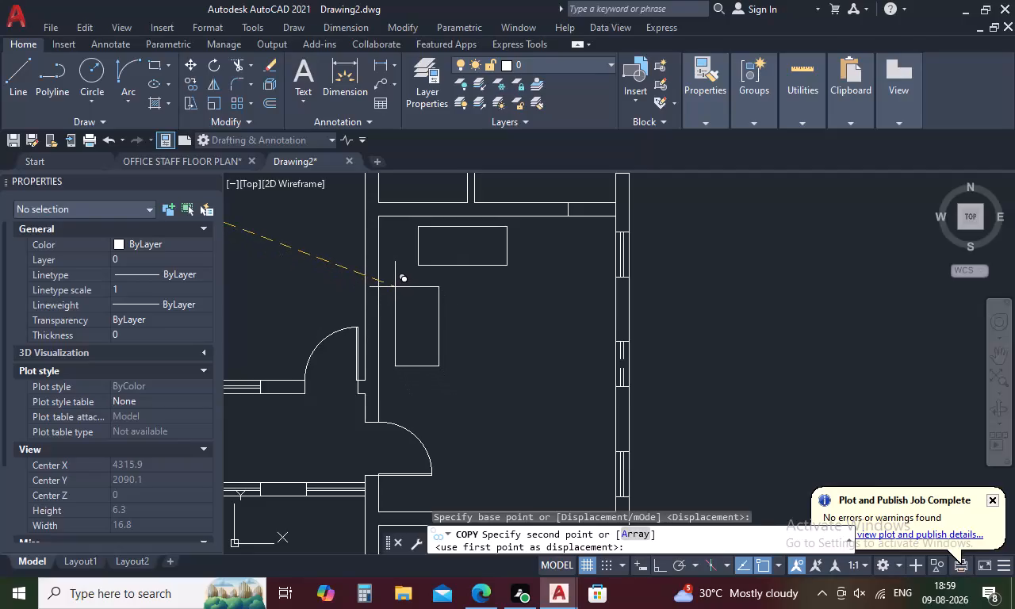
click(394, 285)
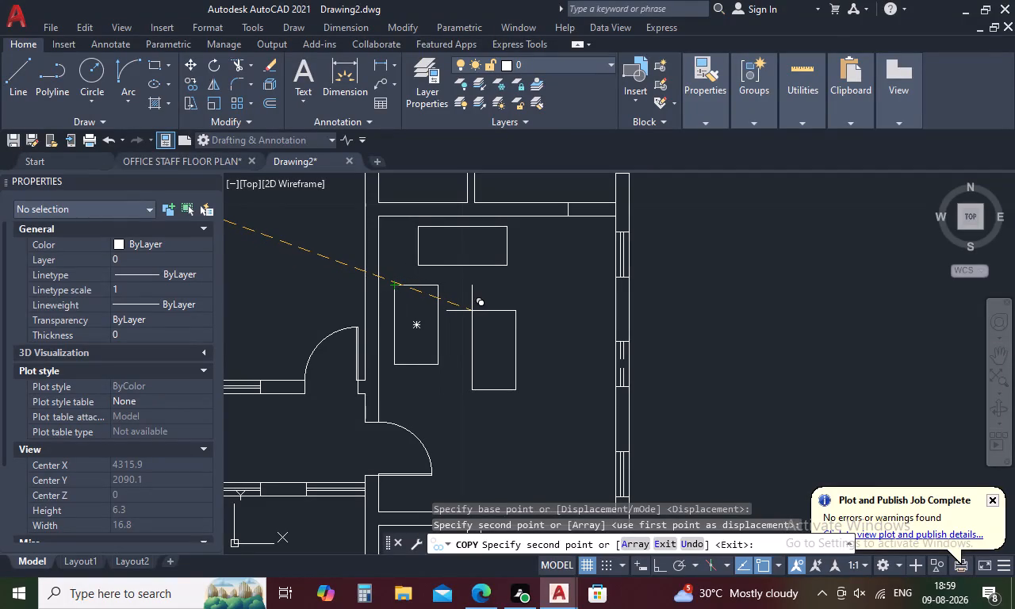
key(Escape)
Insert the Sink - Oval top block from DesignCenter's House Designer.dwg at scale 1, in the empty space northeast of the plan.
scroll(472, 311, down, 2)
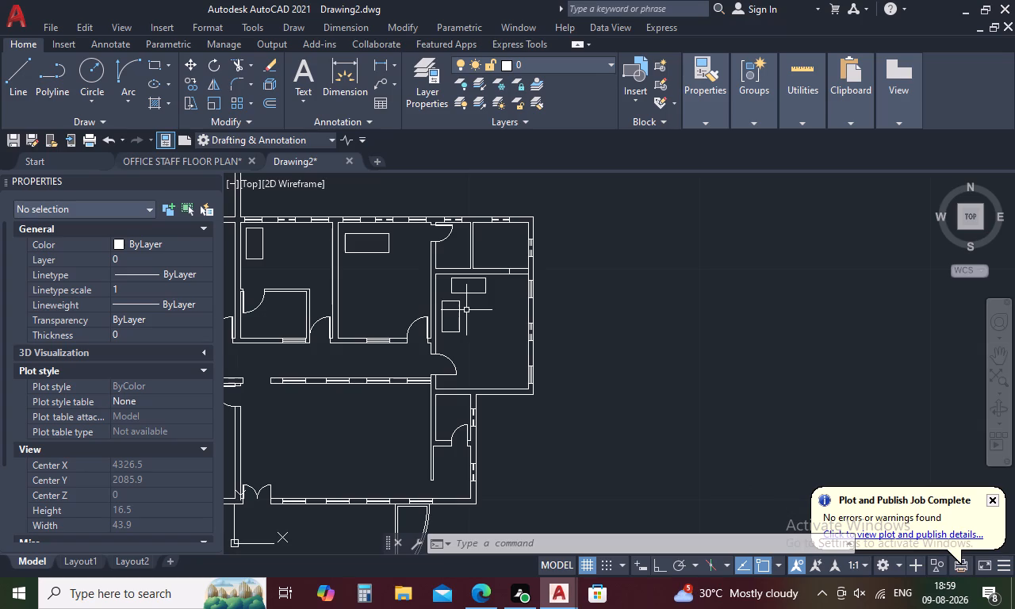
scroll(347, 439, down, 1)
middle_drag(347, 439, 357, 439)
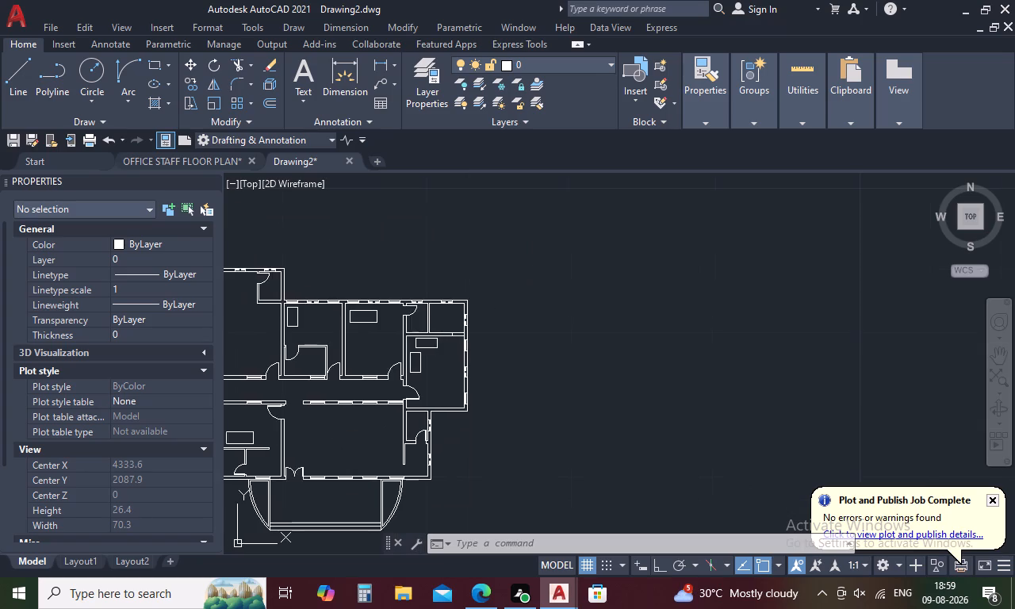
middle_drag(357, 439, 668, 403)
middle_drag(669, 403, 584, 412)
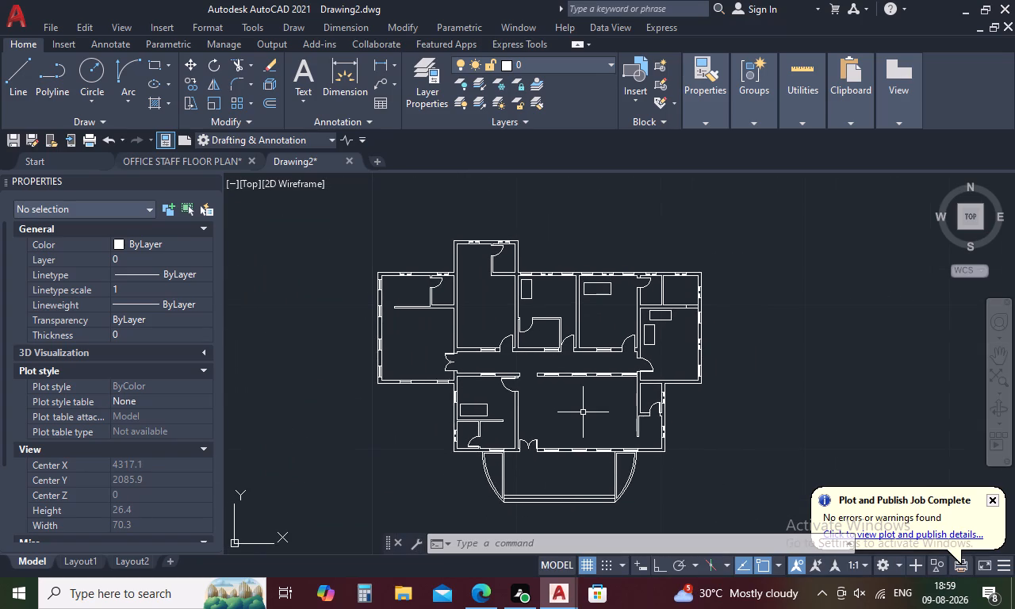
key(Escape)
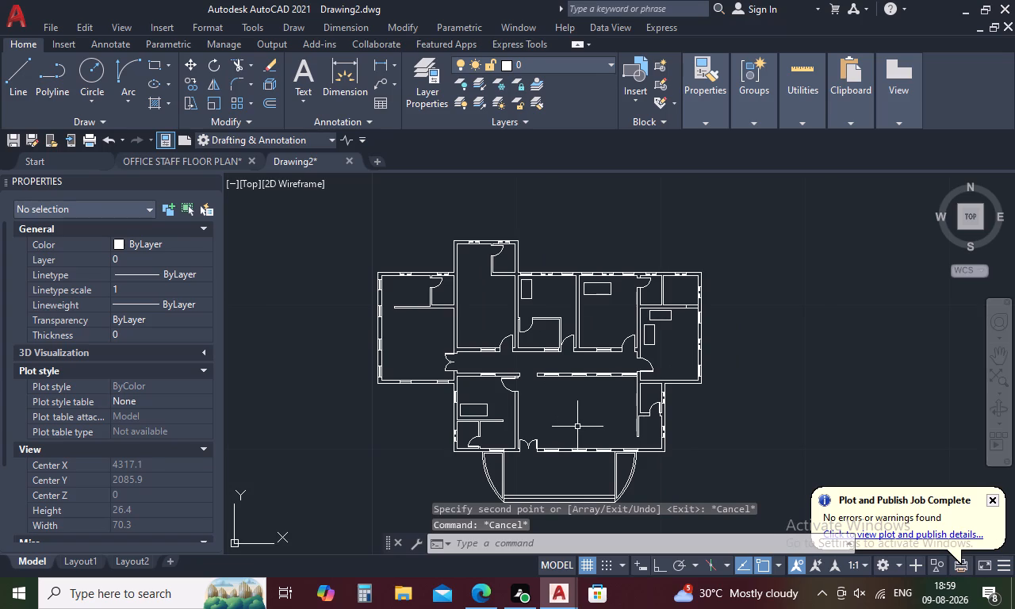
key(ctrl+2)
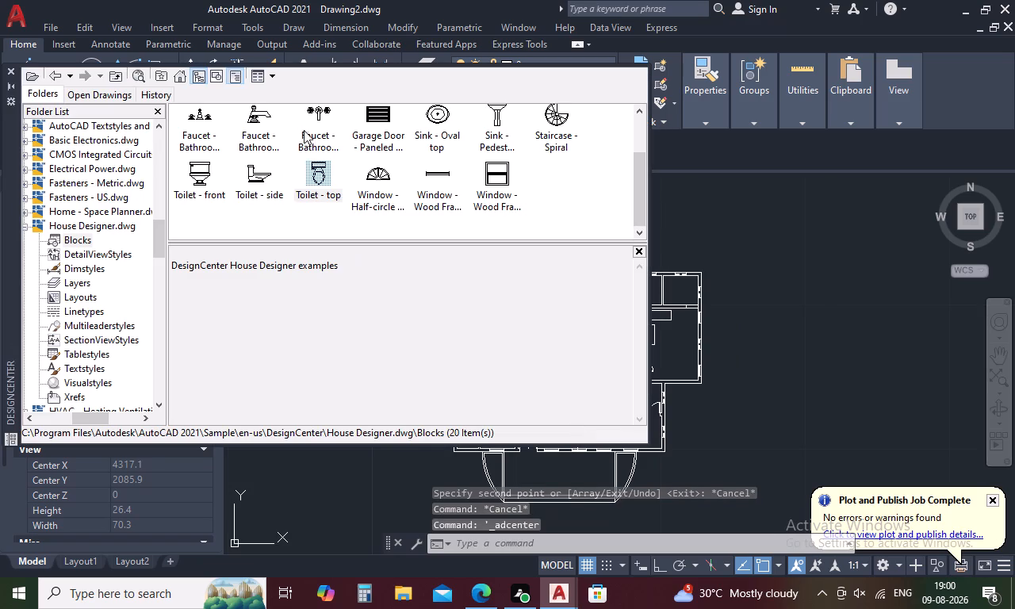
double_click(434, 114)
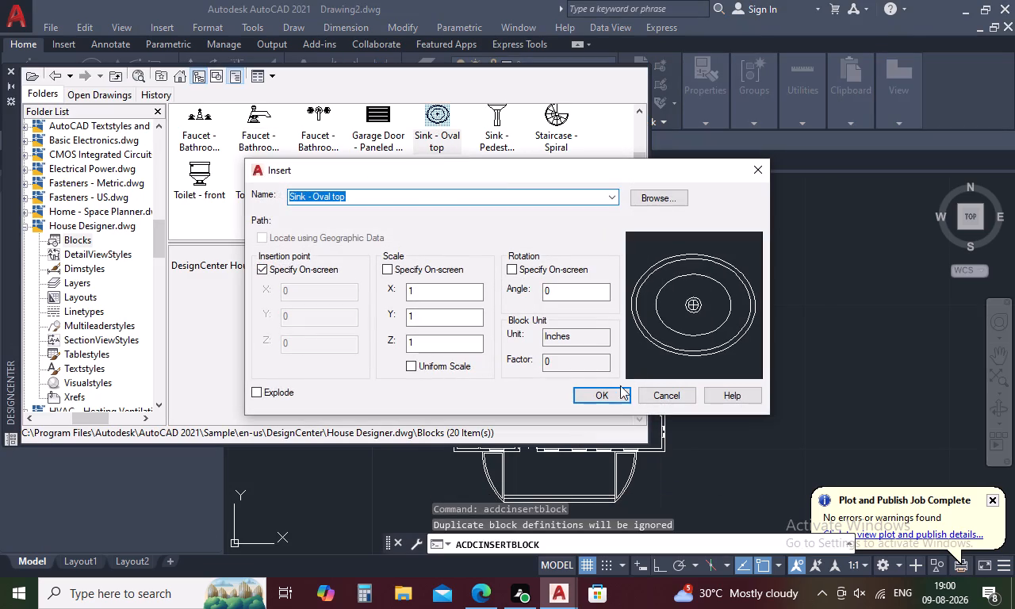
click(615, 394)
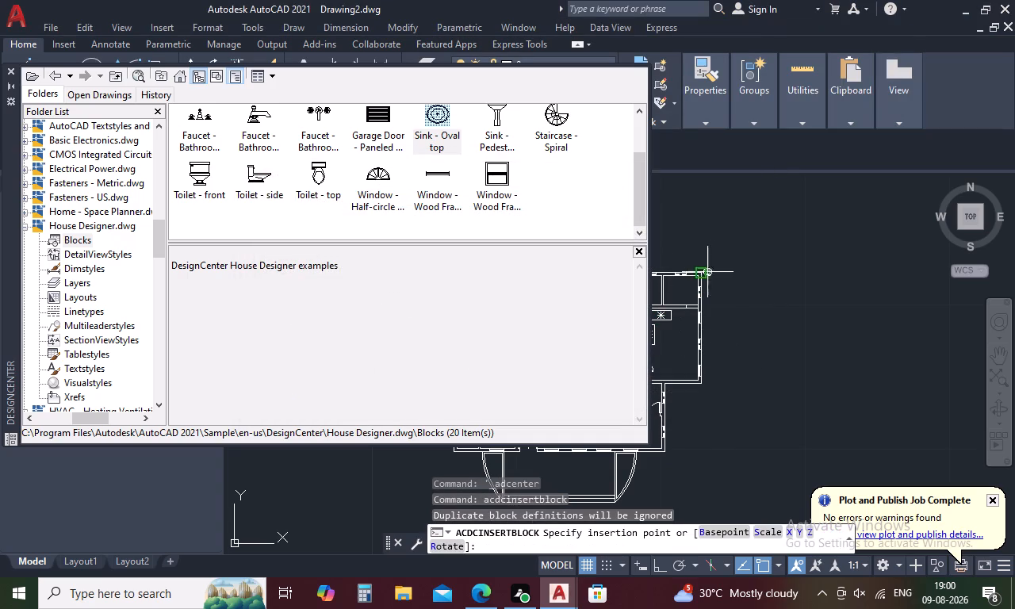
click(766, 231)
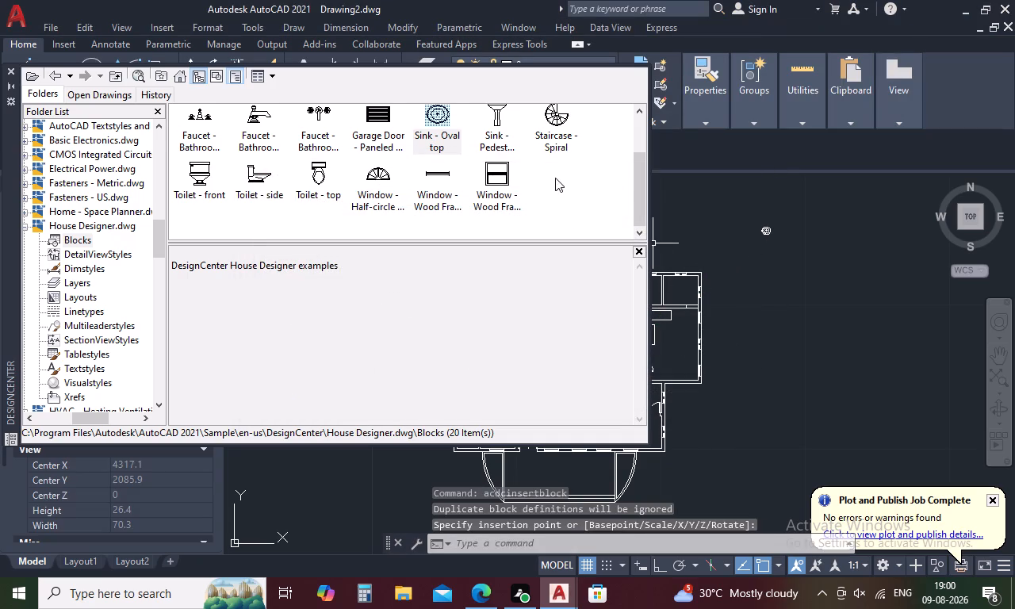
Insert the Toilet - top block from the House Designer blocks outside the plan, just south of the inserted sink.
scroll(555, 178, up, 2)
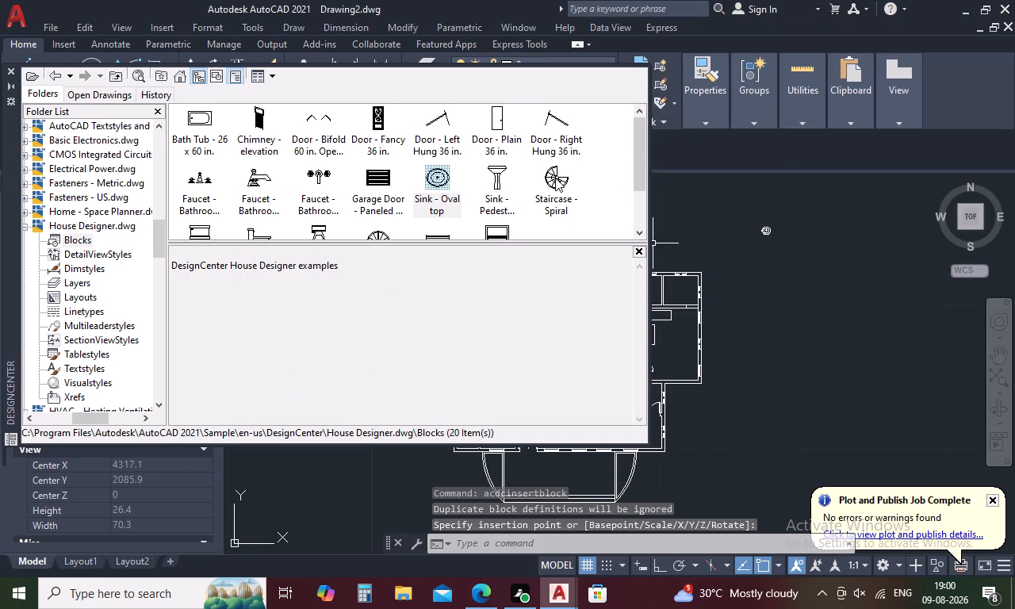
scroll(555, 178, down, 1)
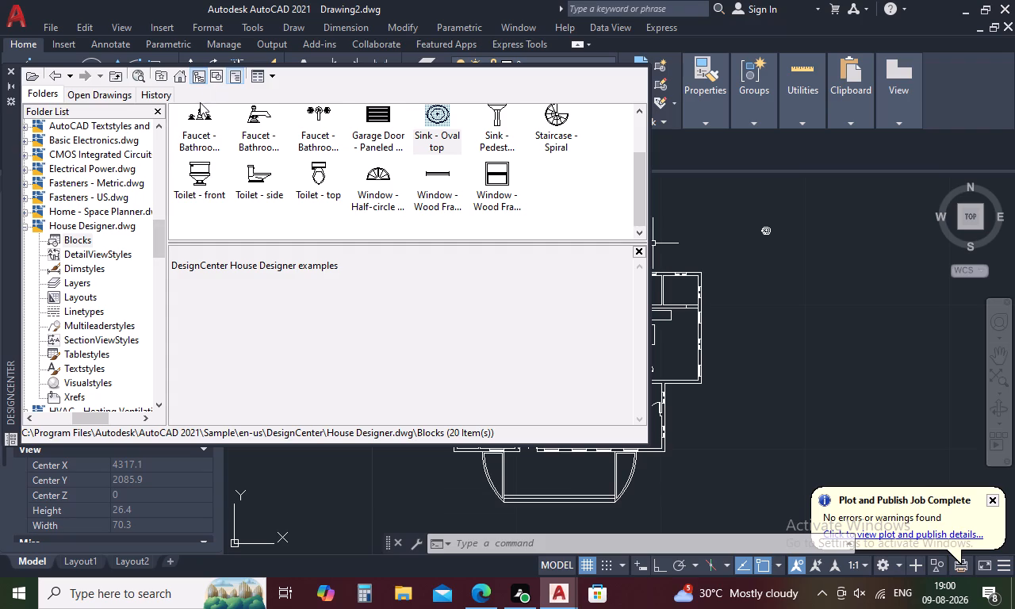
double_click(319, 169)
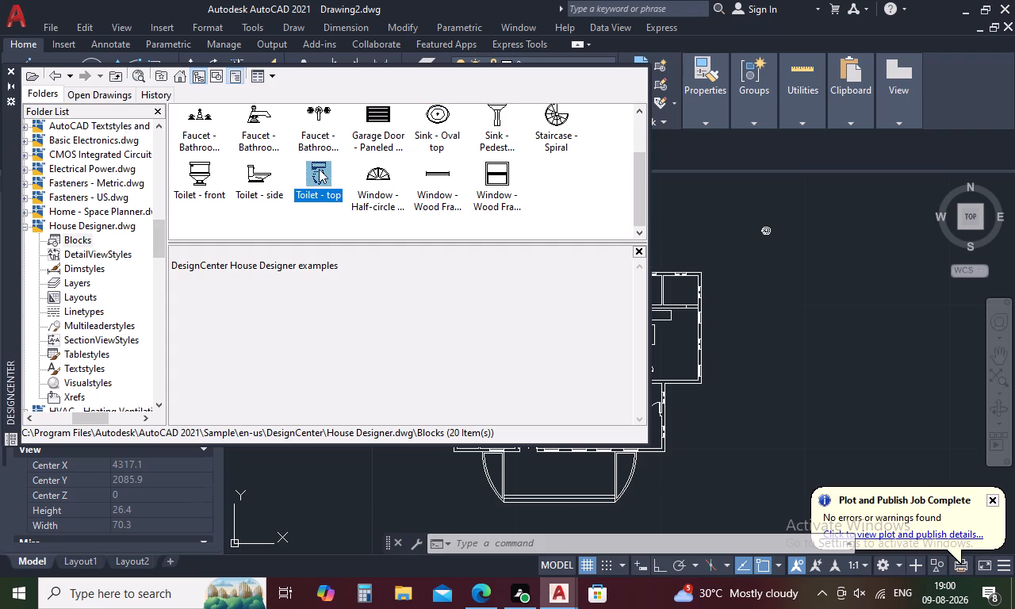
click(587, 389)
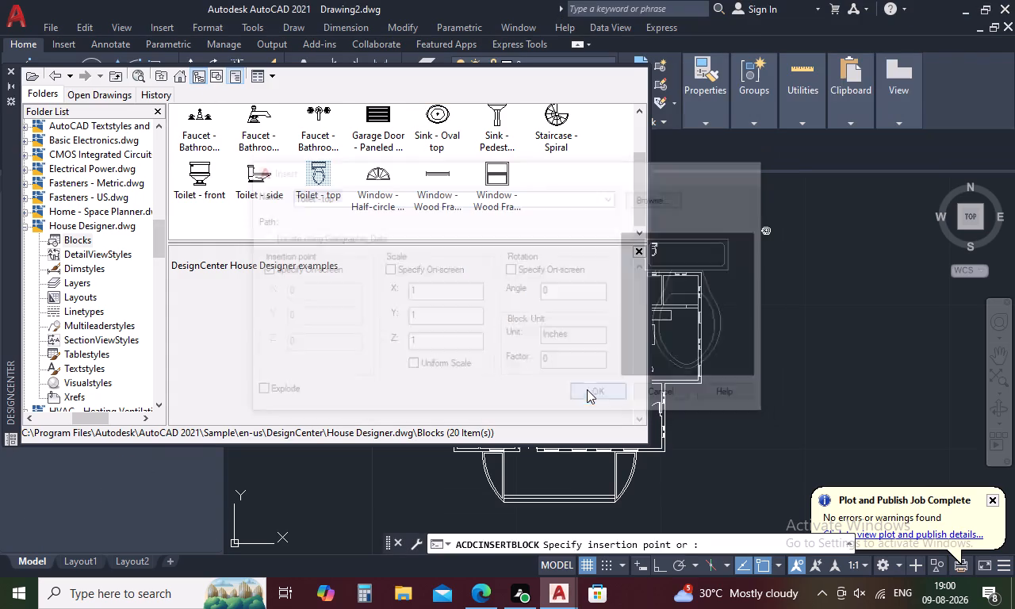
click(764, 274)
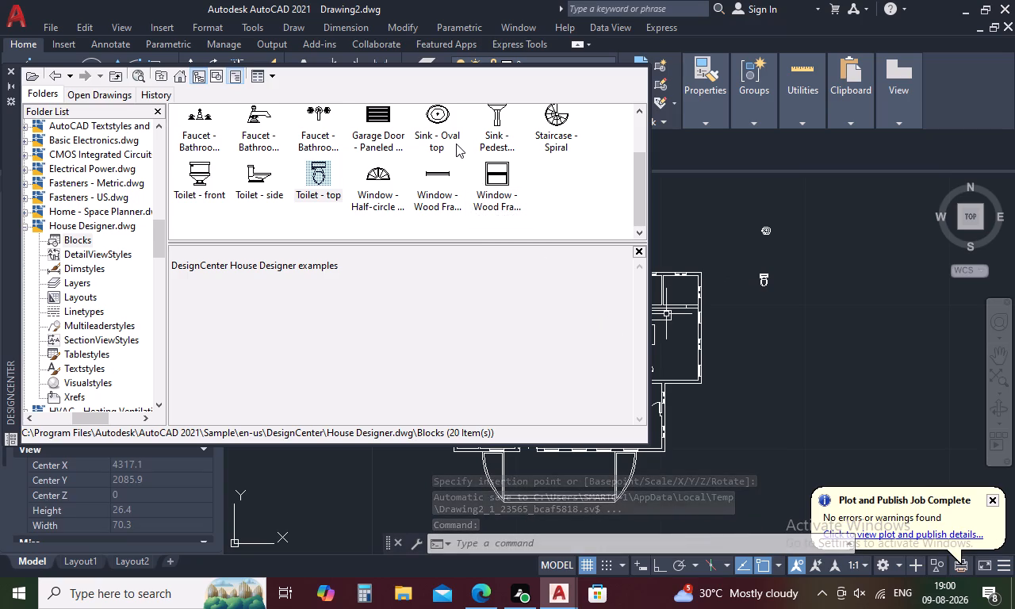
Browse the DesignCenter sample drawings and look through the blocks in House Designer.dwg.
click(184, 80)
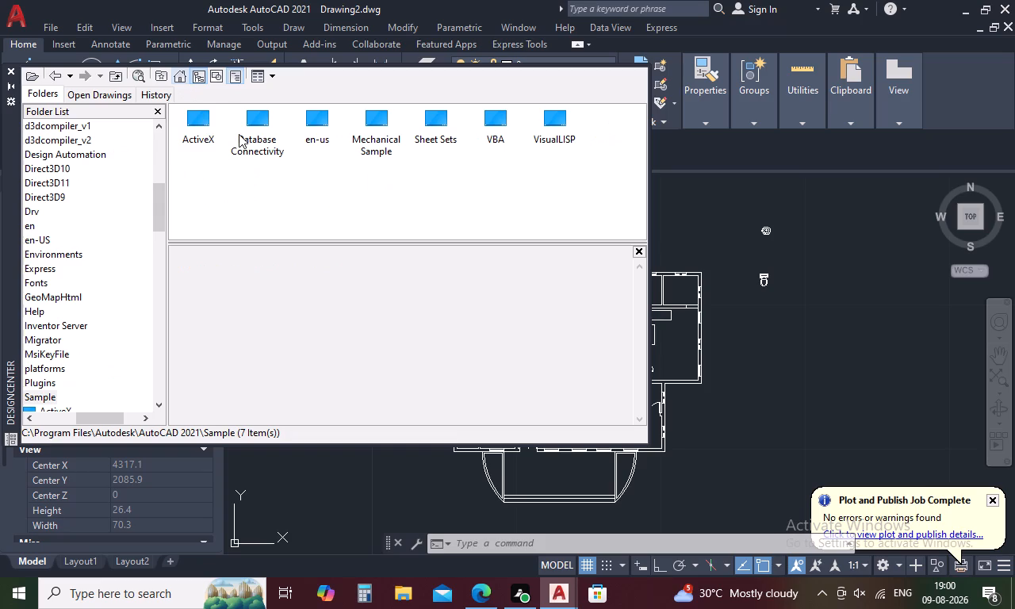
double_click(309, 121)
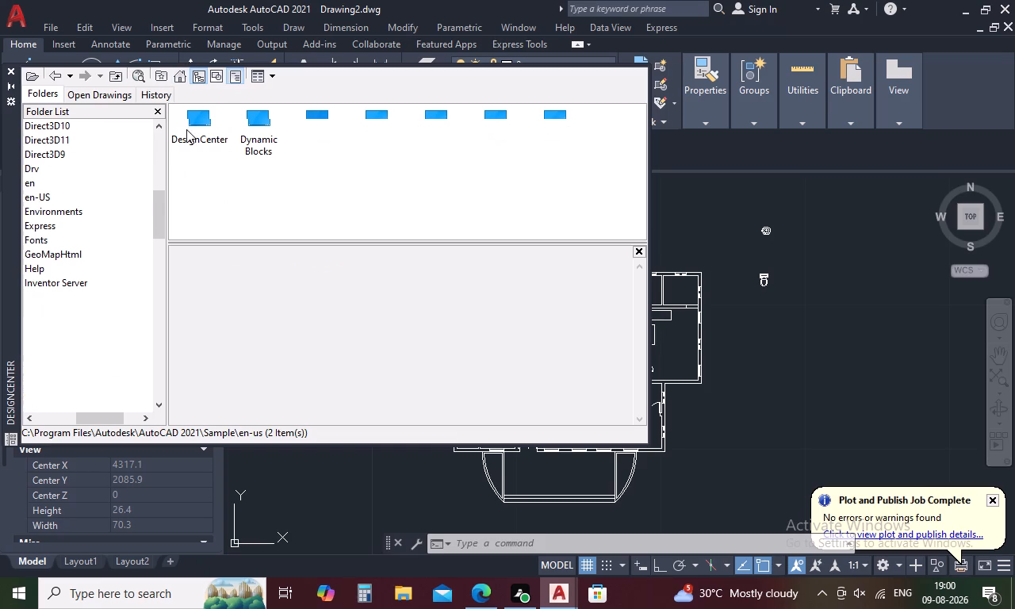
double_click(193, 122)
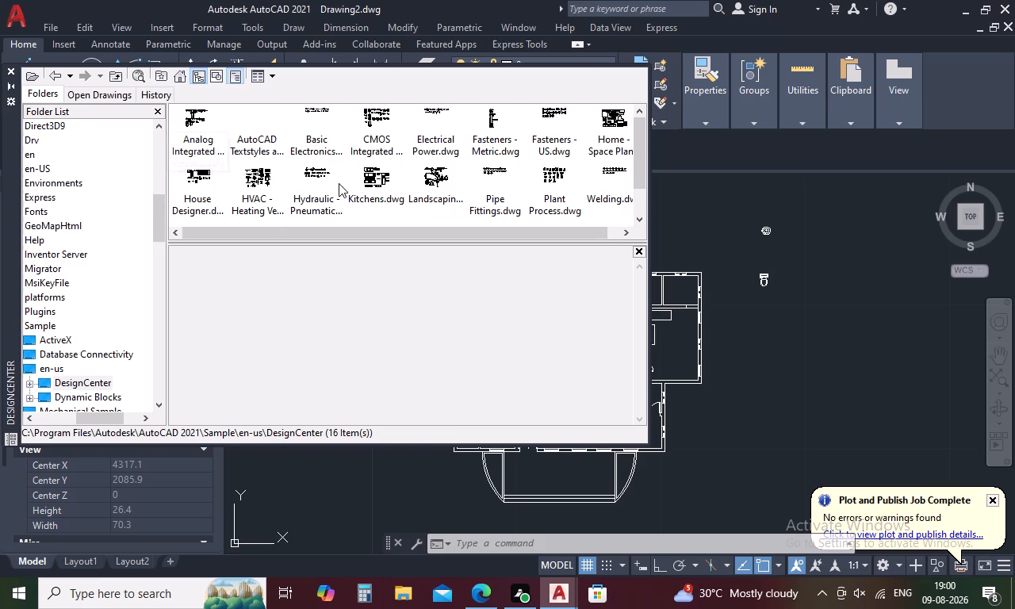
scroll(403, 169, up, 2)
scroll(403, 169, down, 2)
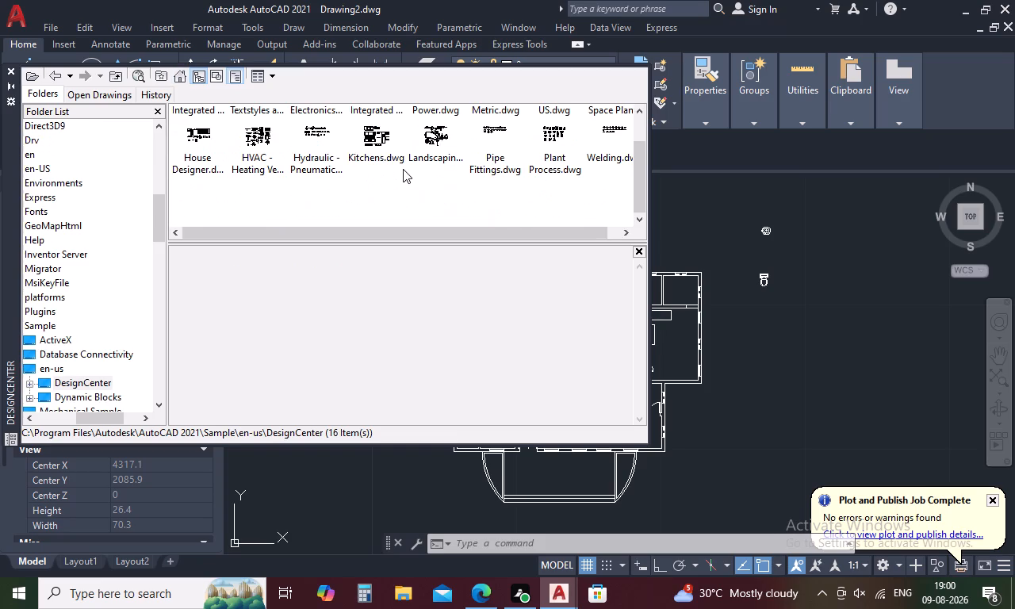
scroll(403, 169, up, 7)
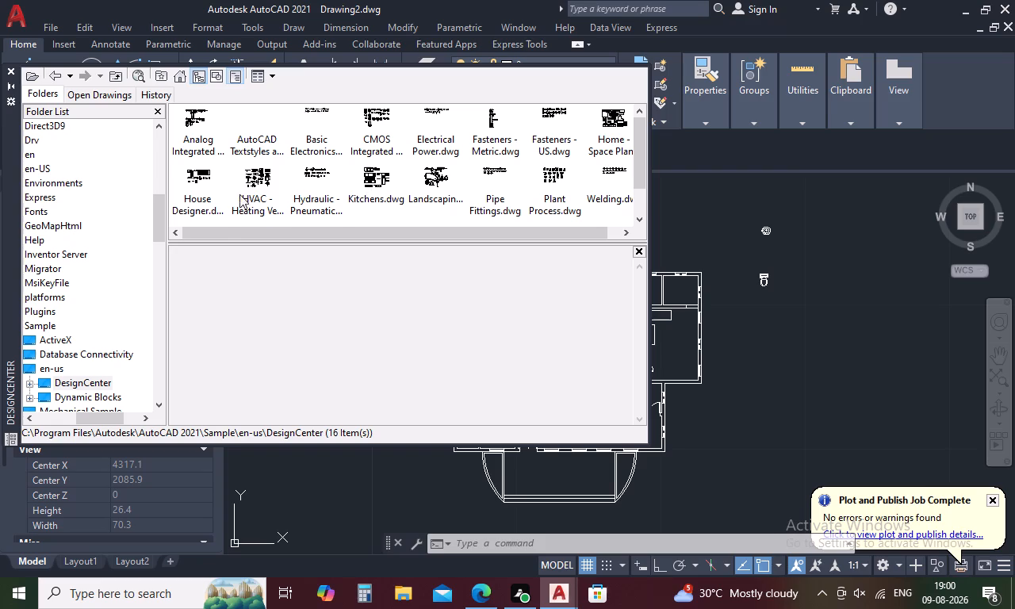
double_click(191, 182)
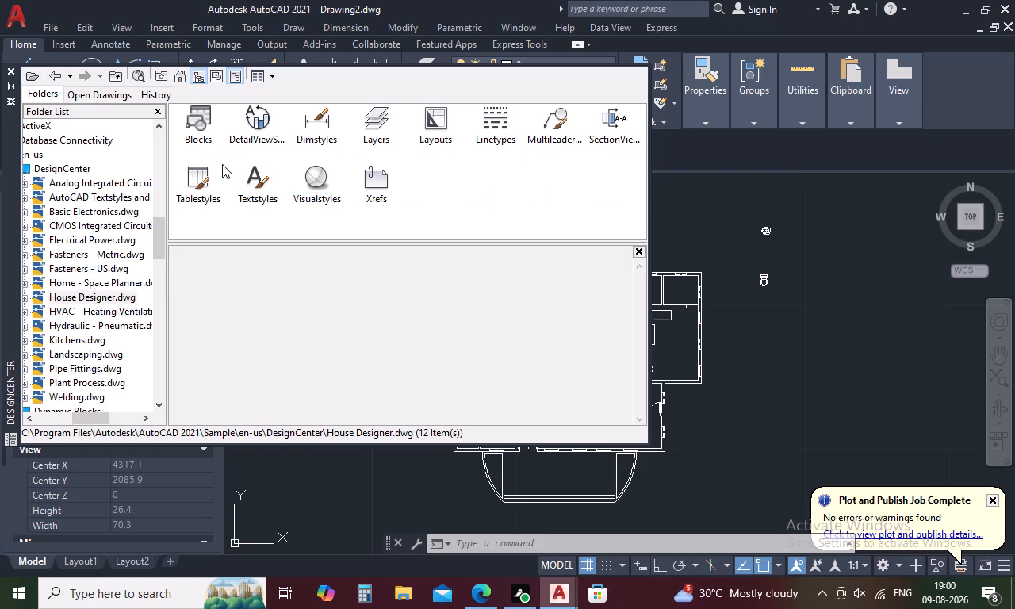
double_click(205, 134)
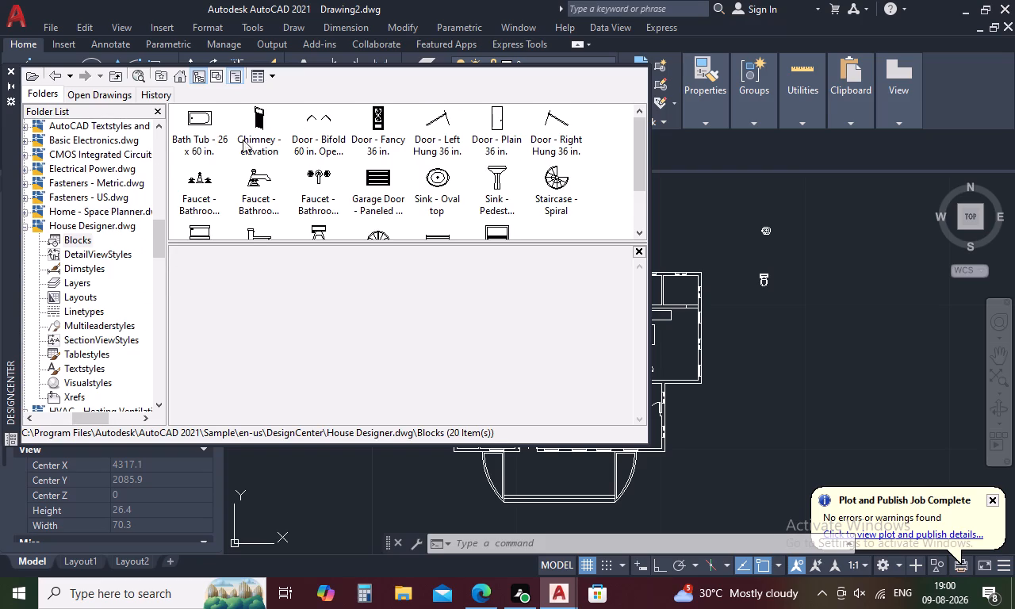
Insert the Chair - Desk block from DesignCenter's Home - Space Planner.dwg at scale 1, east of the plan and south of the toilet.
double_click(179, 77)
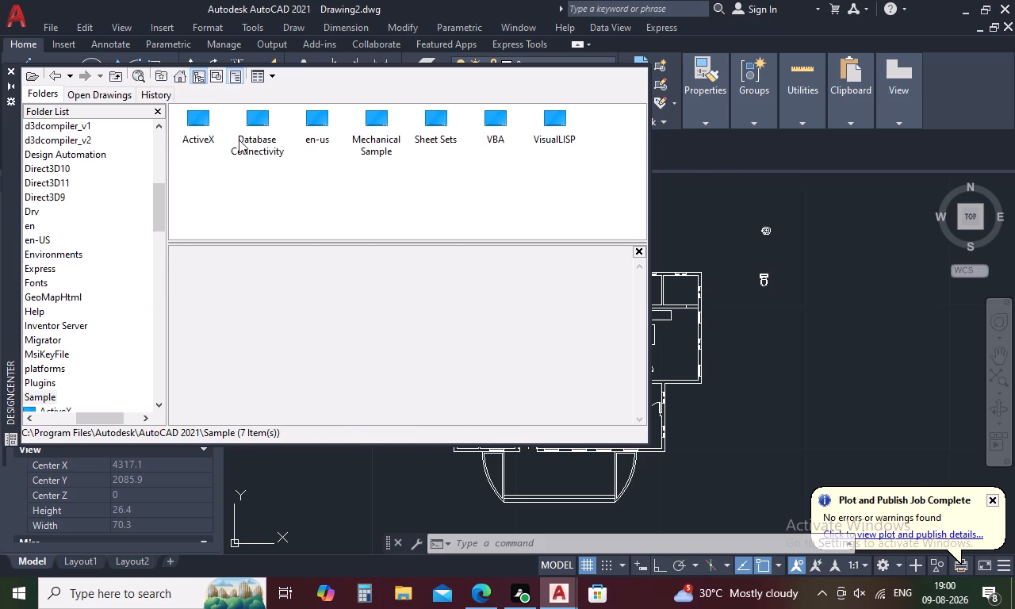
double_click(314, 117)
double_click(318, 117)
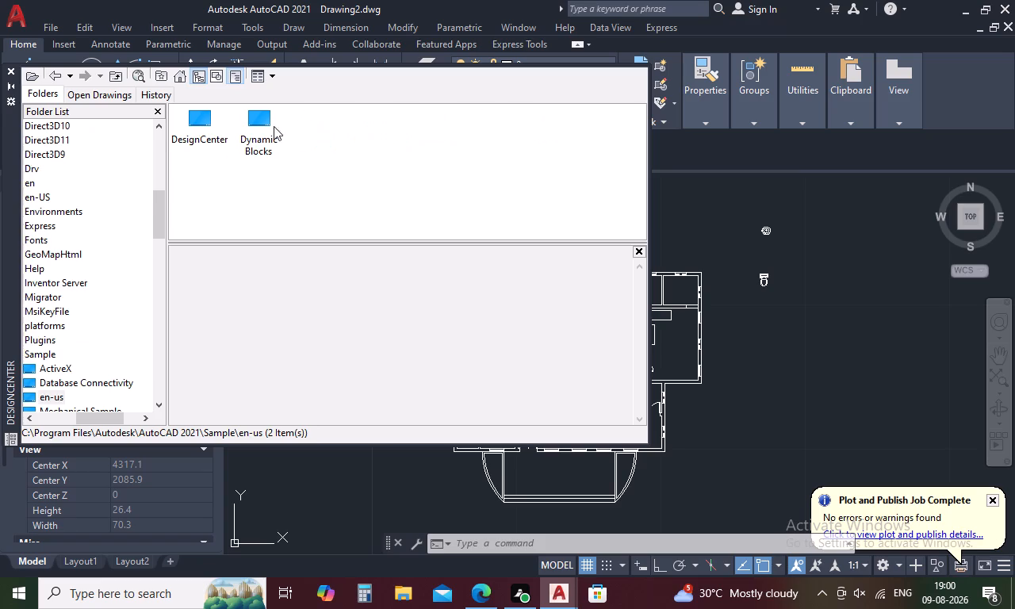
double_click(184, 114)
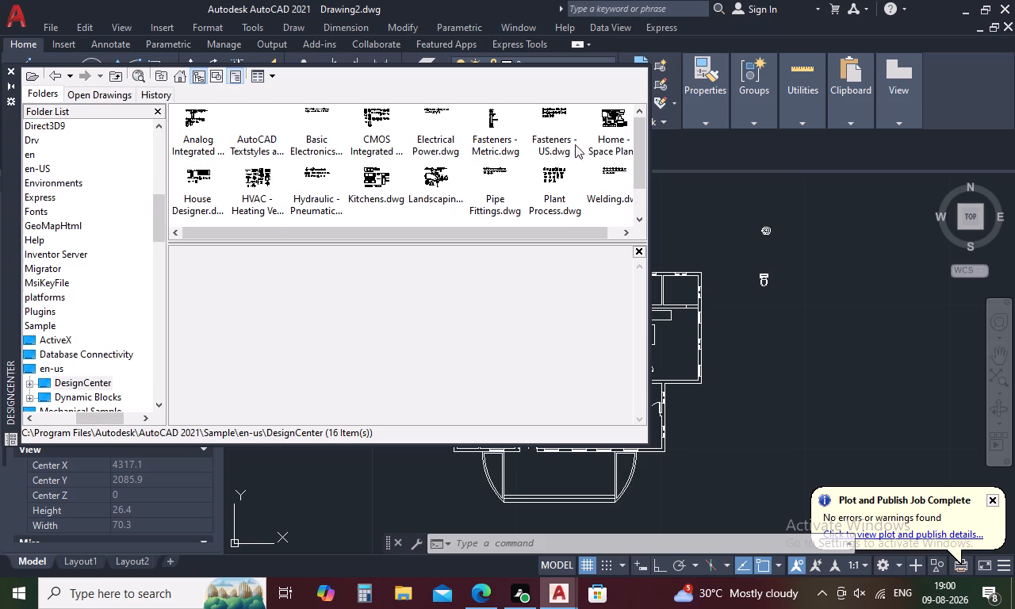
double_click(603, 122)
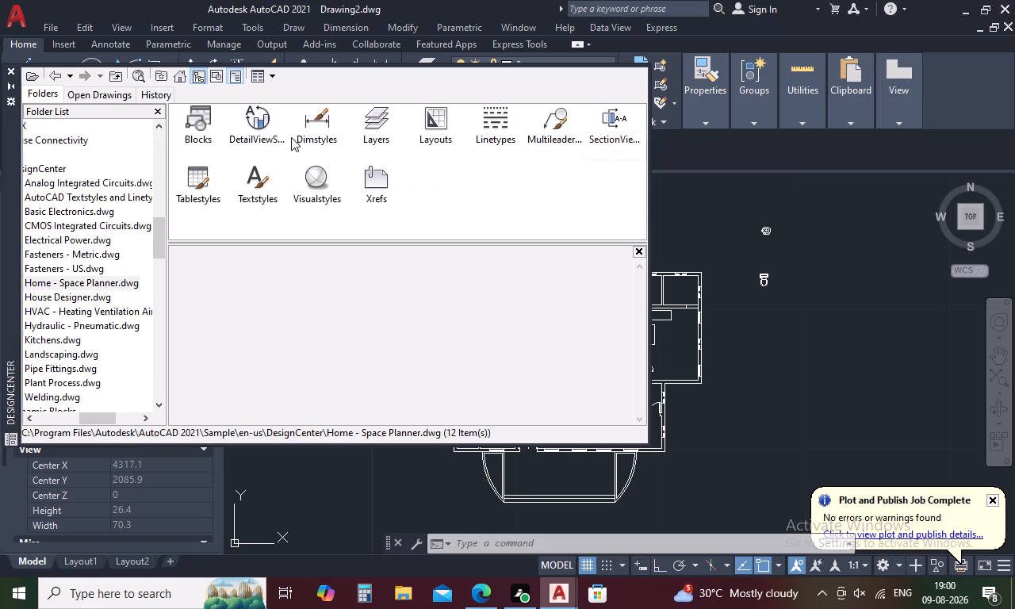
double_click(209, 135)
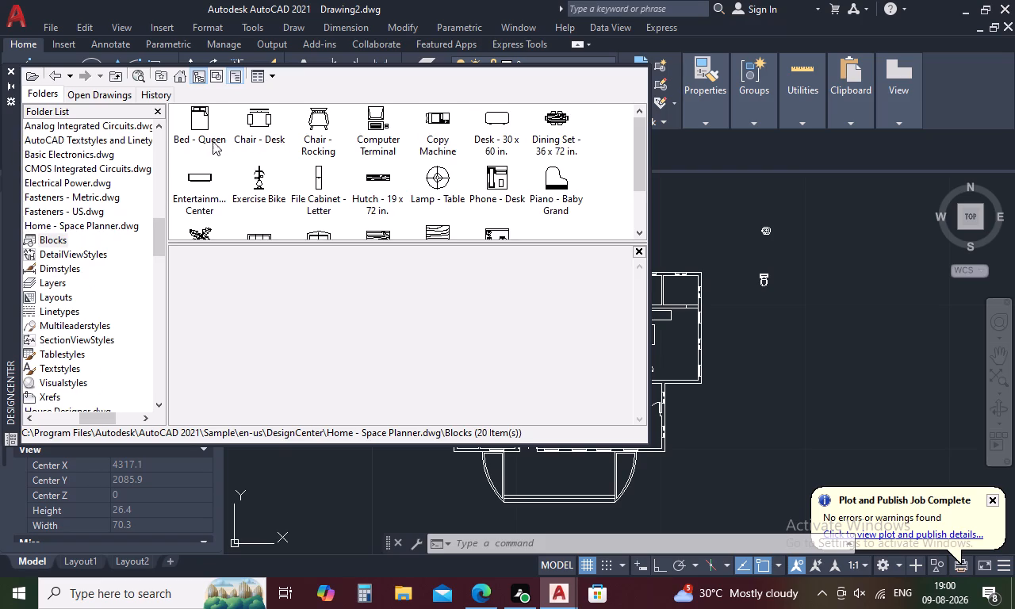
double_click(267, 124)
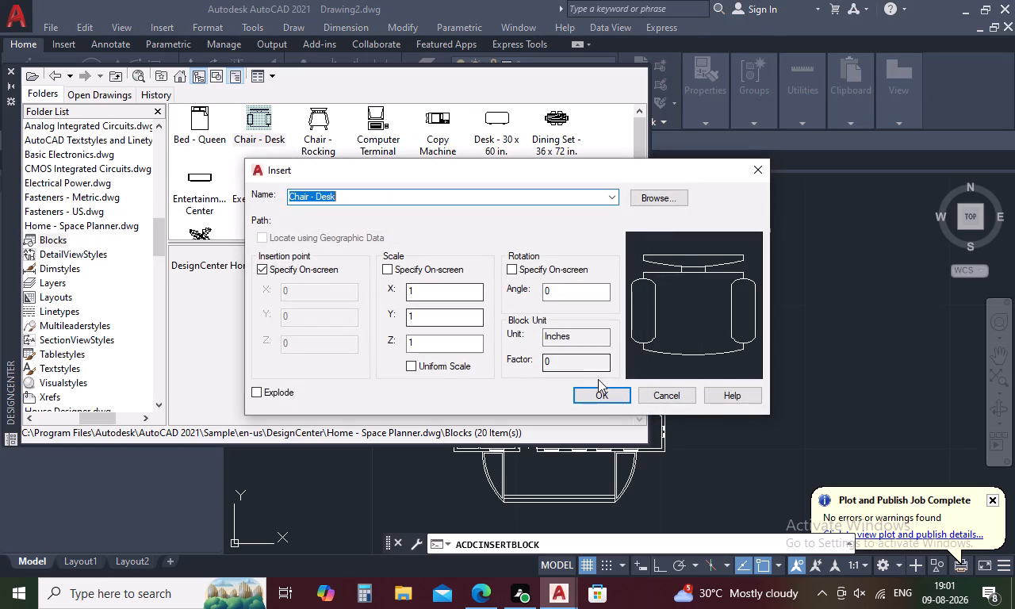
click(603, 396)
click(753, 335)
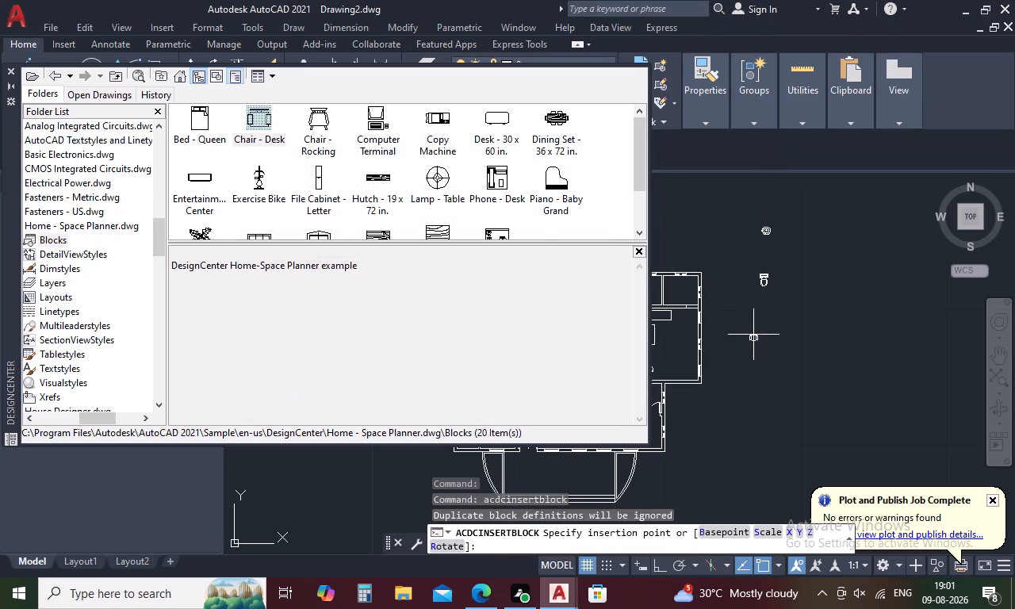
Insert the Chair - Rocking block from the Home - Space Planner blocks at scale 1, just south of the desk chair.
double_click(327, 119)
click(588, 392)
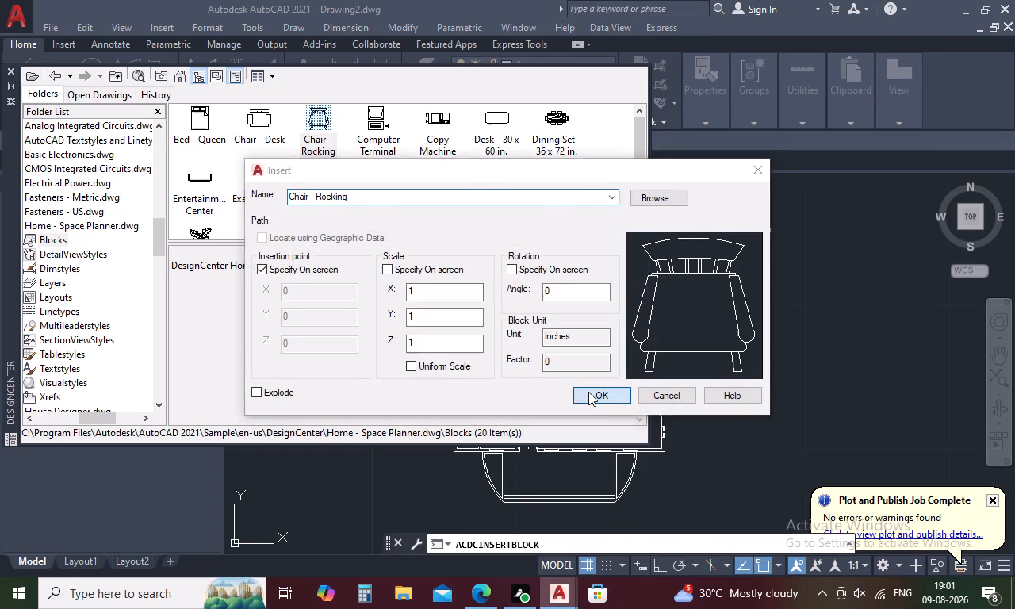
click(756, 373)
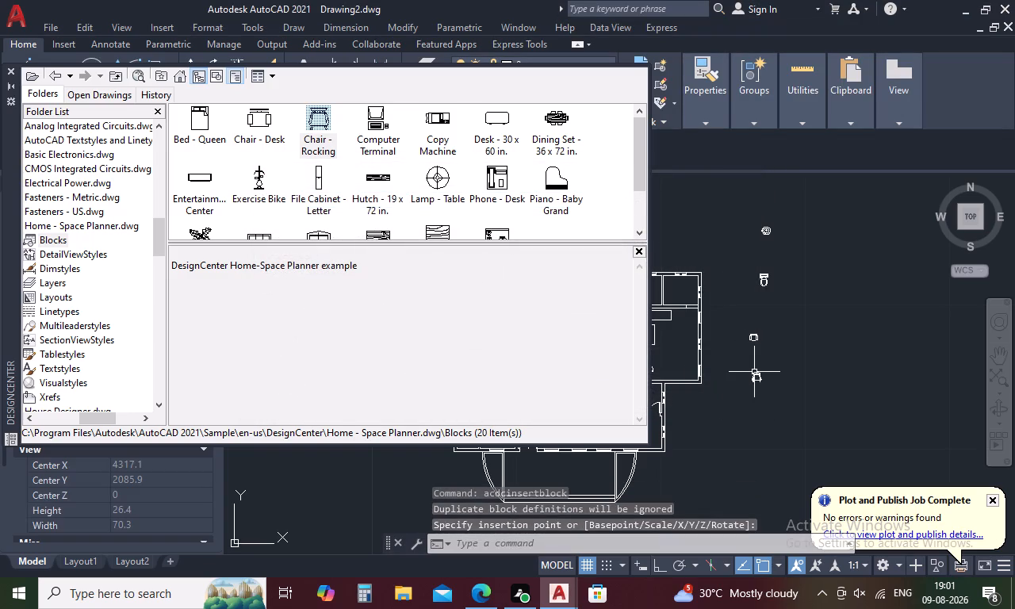
Insert the Table - Square Woodgrain 42 x 42 in. block at scale 1, outside the plan just south of the rocking chair.
scroll(442, 220, down, 1)
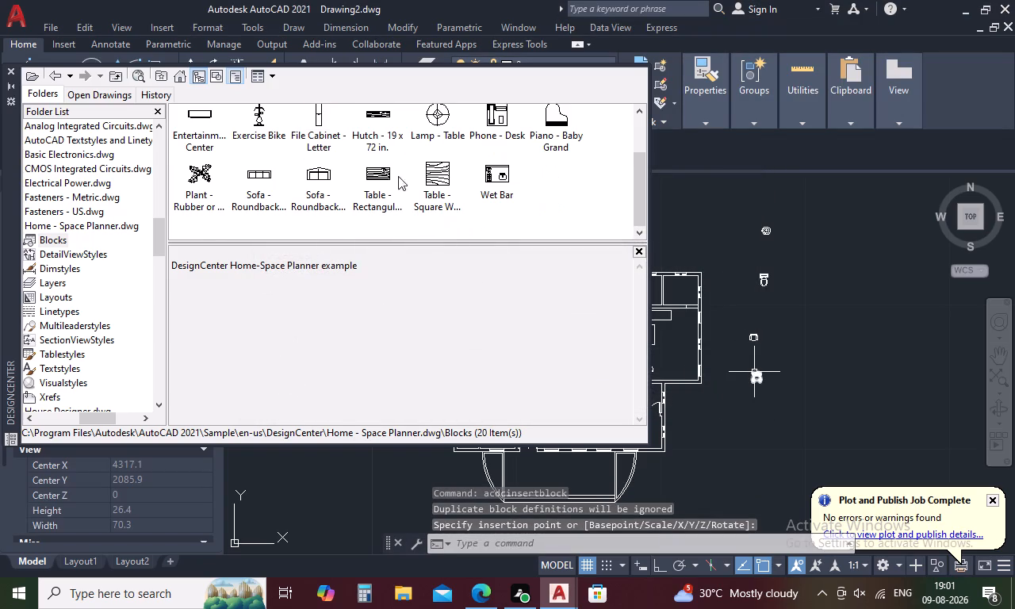
double_click(431, 171)
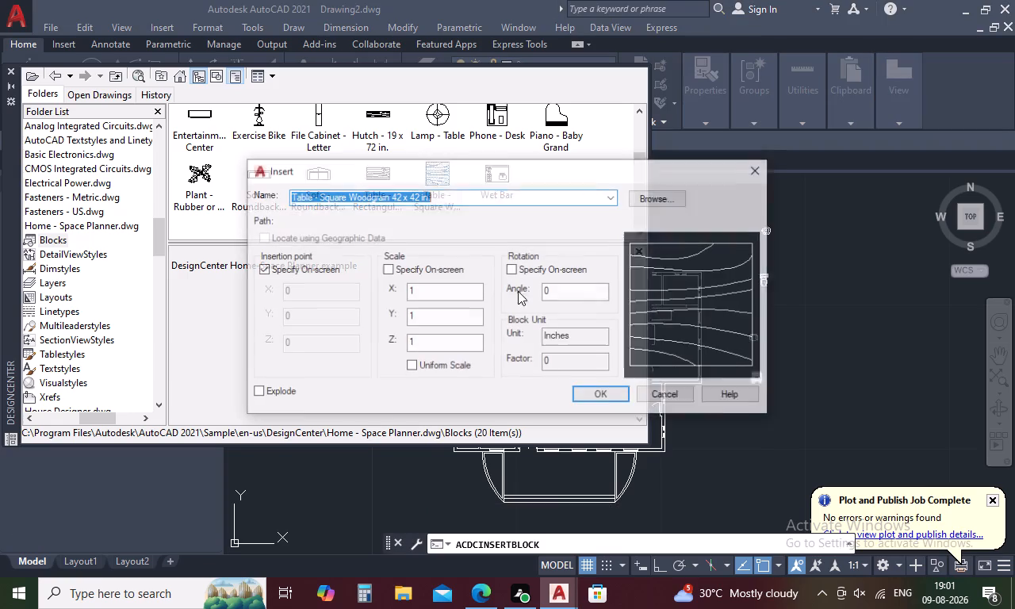
click(588, 393)
click(738, 400)
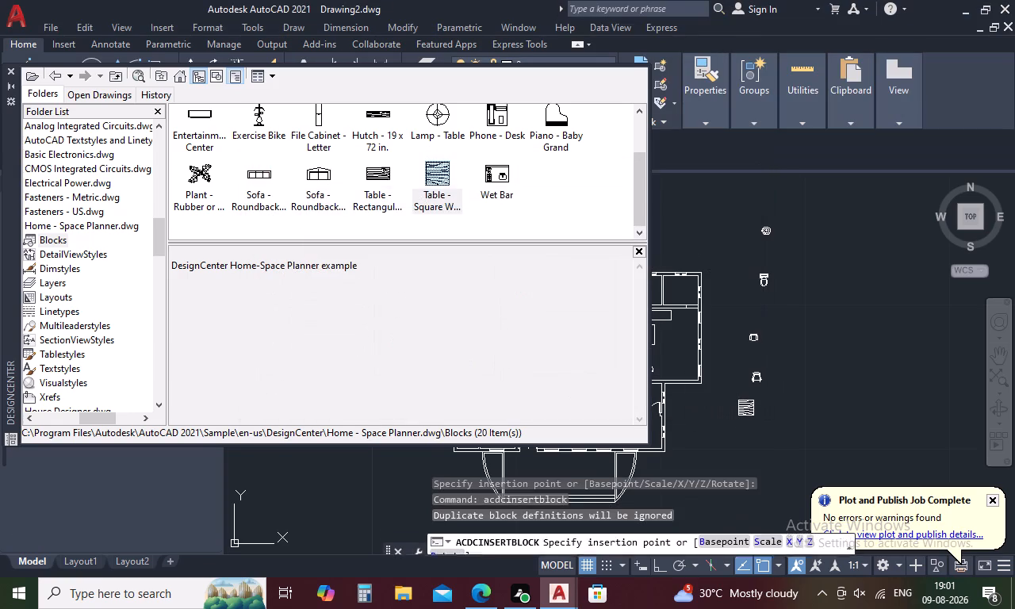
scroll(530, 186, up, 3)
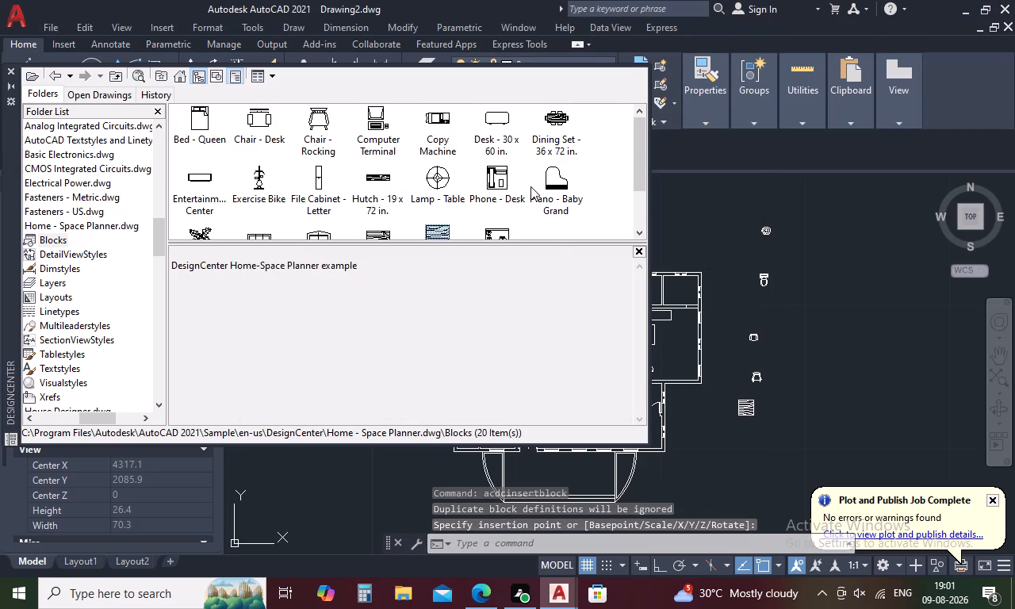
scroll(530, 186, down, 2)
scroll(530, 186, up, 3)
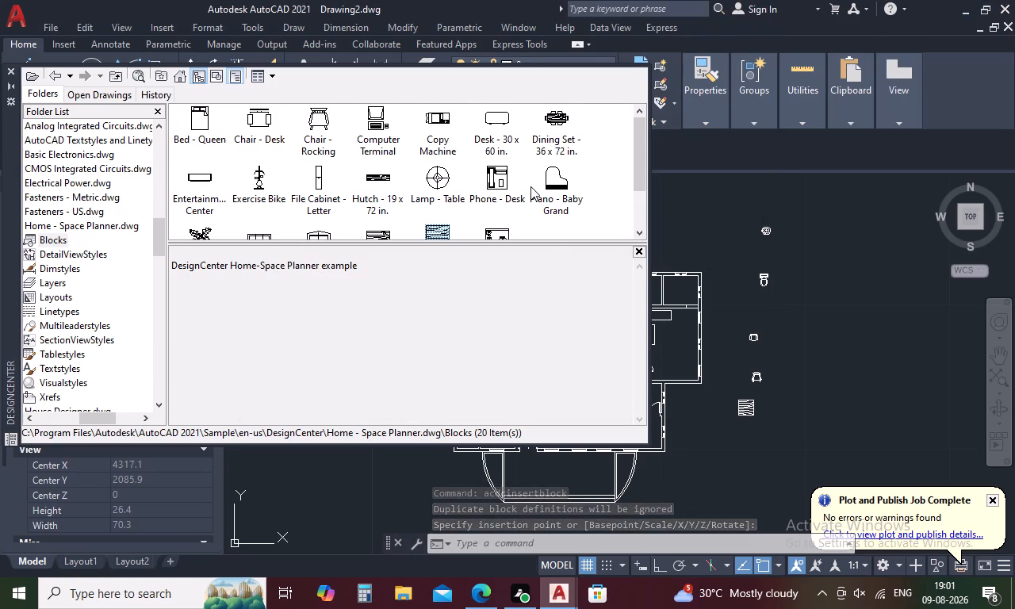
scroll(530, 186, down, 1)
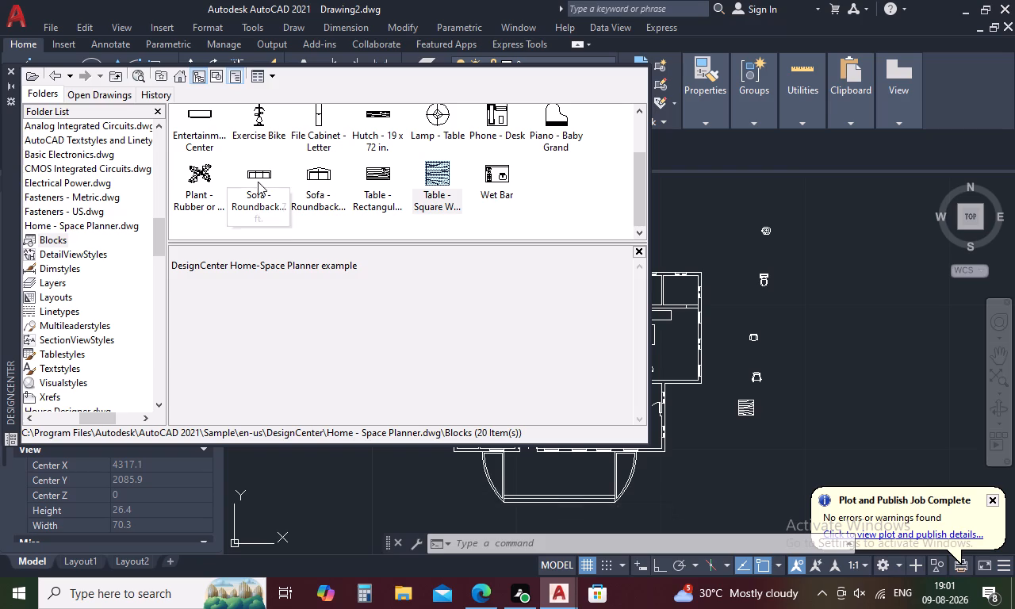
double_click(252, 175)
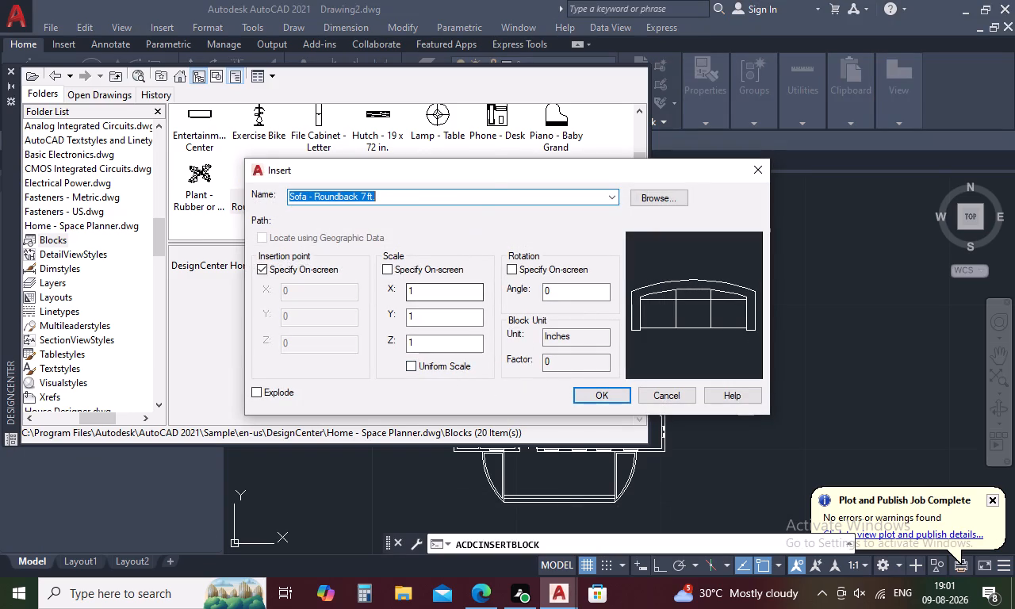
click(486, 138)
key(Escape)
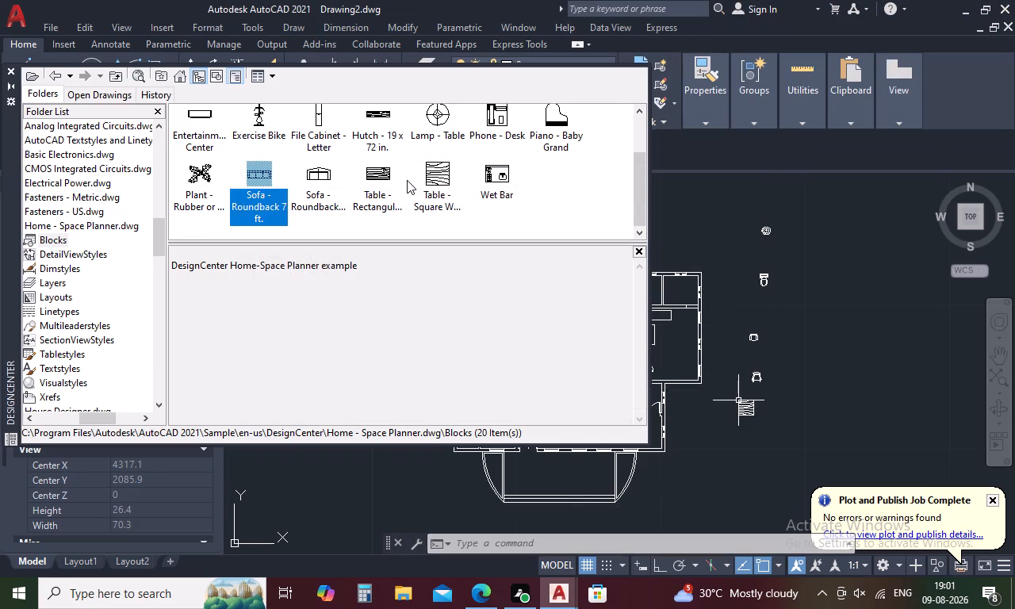
Insert the Dining Set - 36 x 72 in. block at scale 1, east of the plan and northeast of the desk chair, and close DesignCenter.
scroll(407, 180, up, 3)
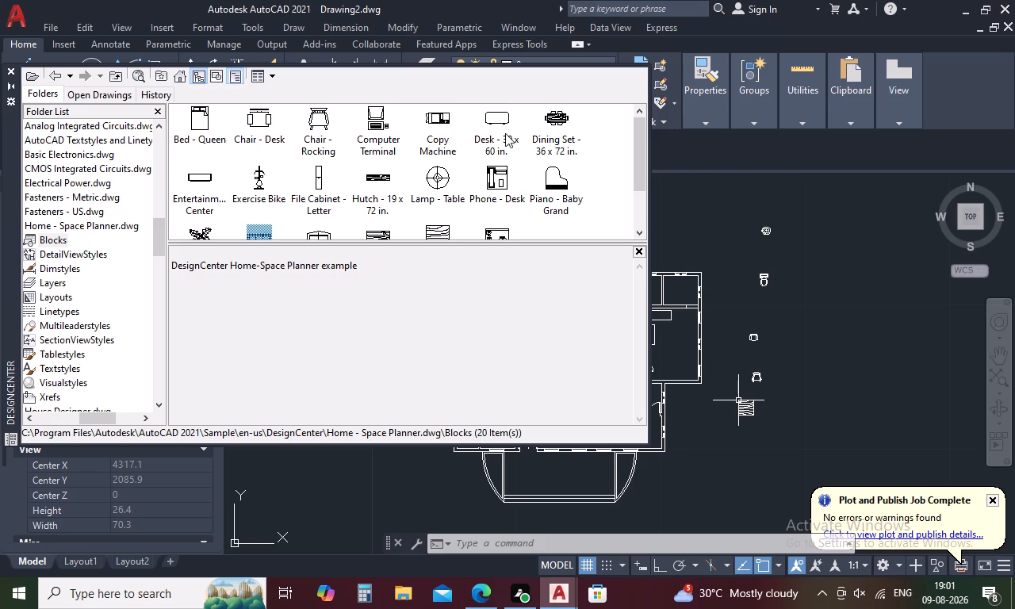
double_click(549, 120)
double_click(551, 119)
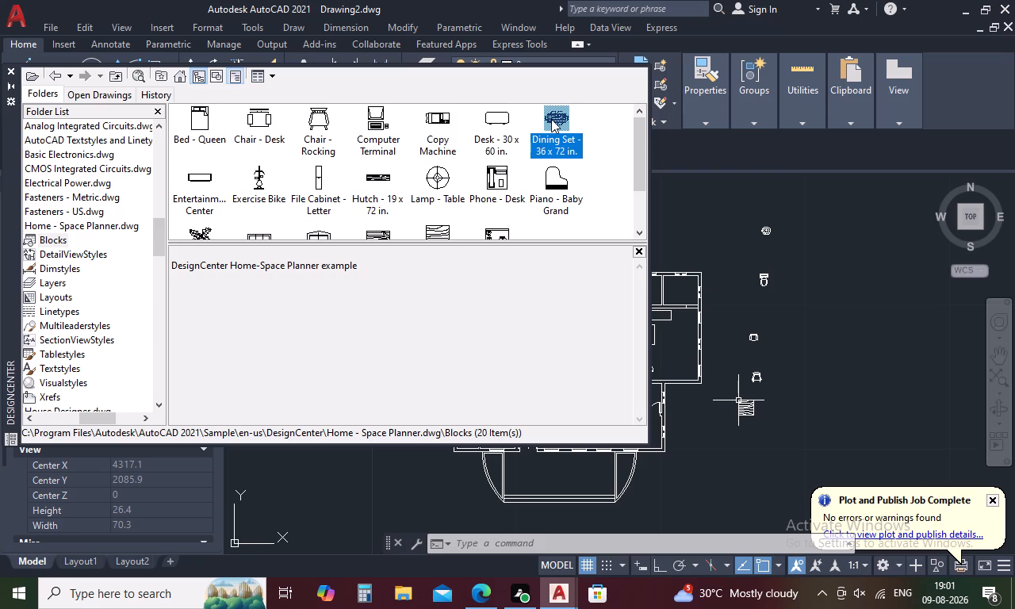
click(617, 397)
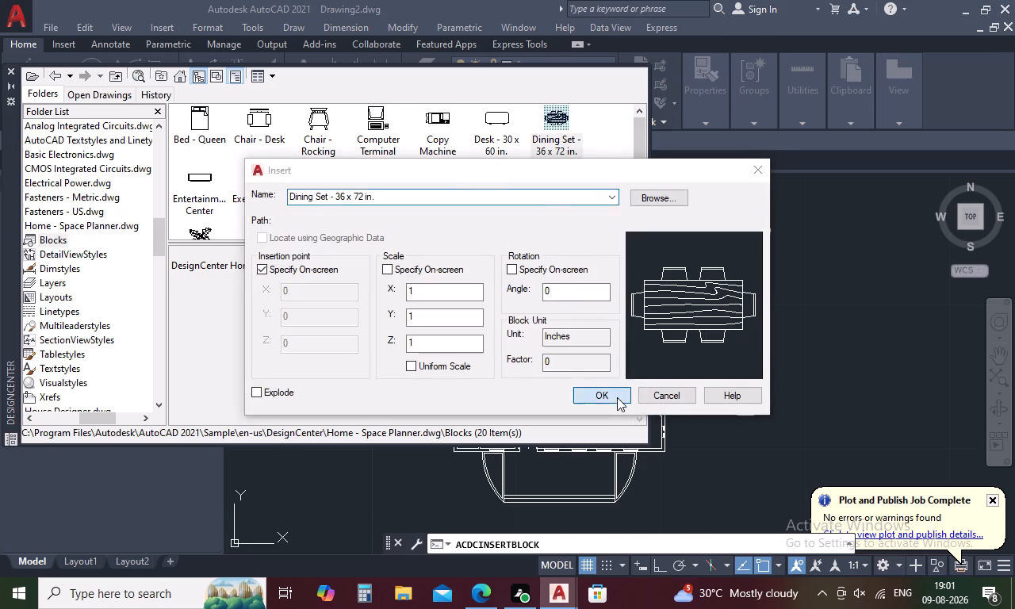
click(812, 313)
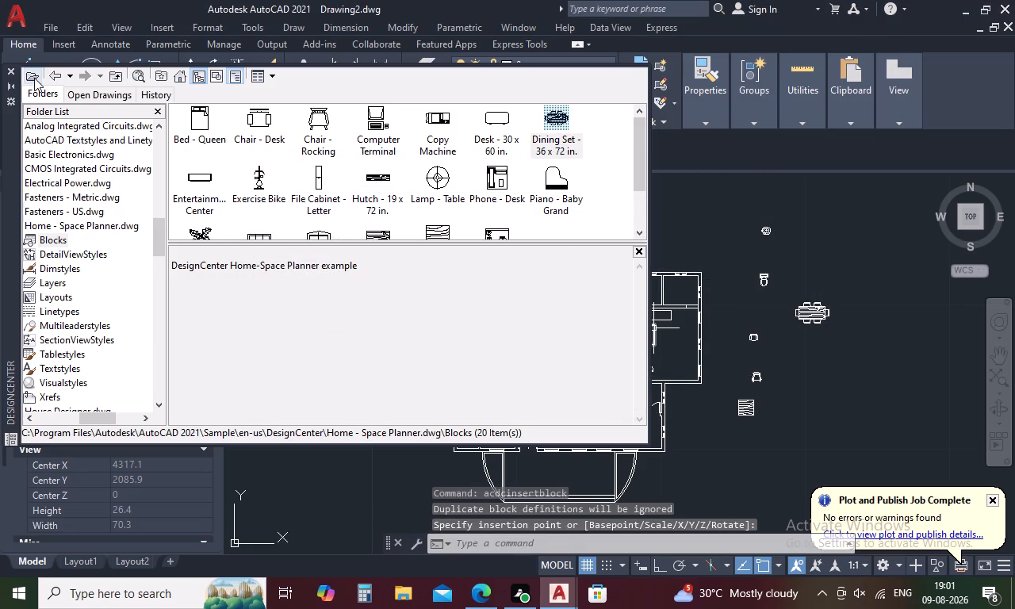
click(9, 71)
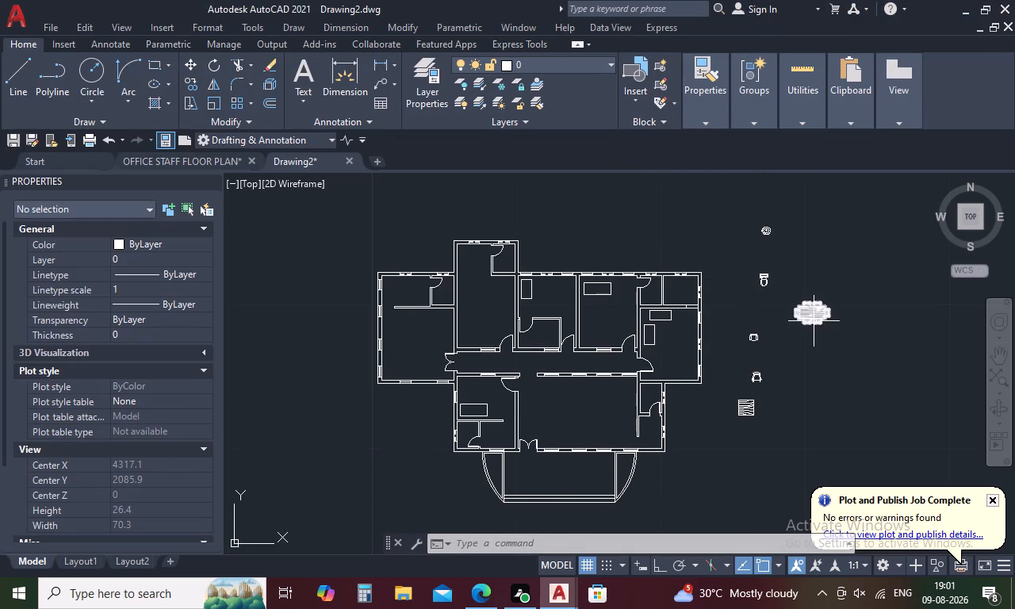
Move the dining set from outside the plan into the large room of the west wing.
click(814, 317)
right_click(814, 317)
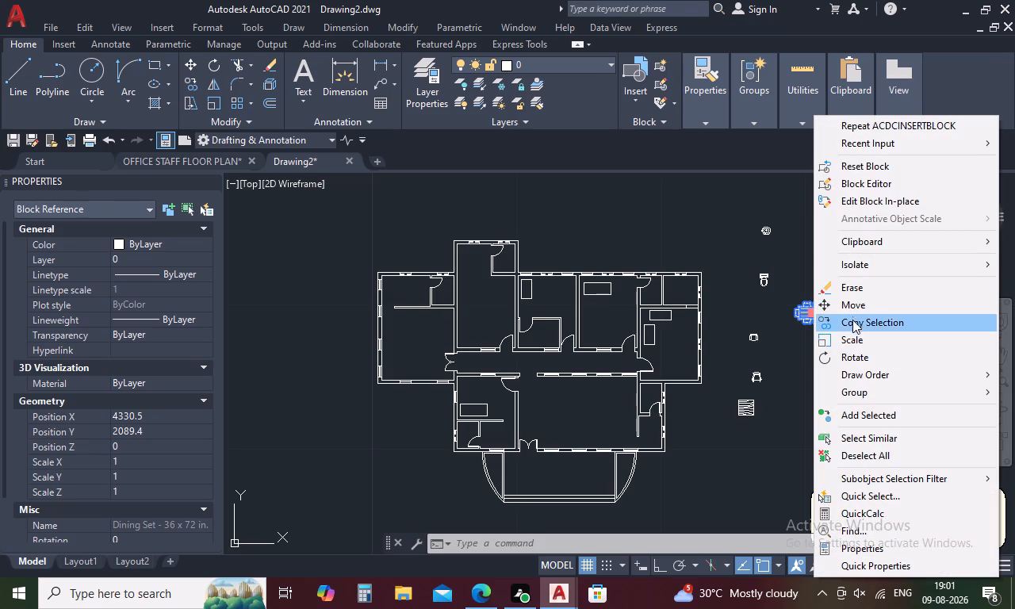
click(852, 302)
click(811, 307)
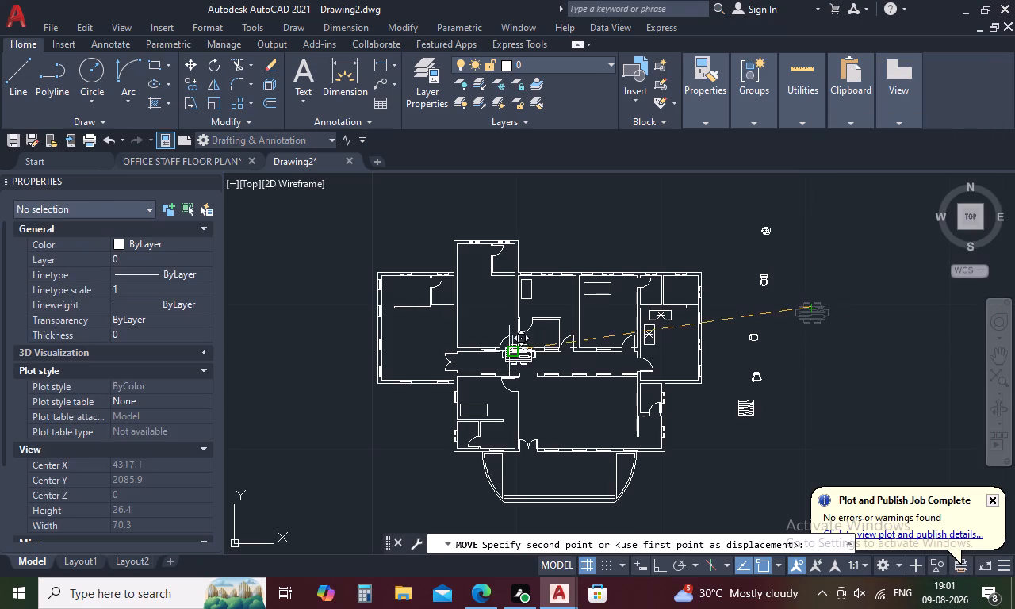
click(409, 334)
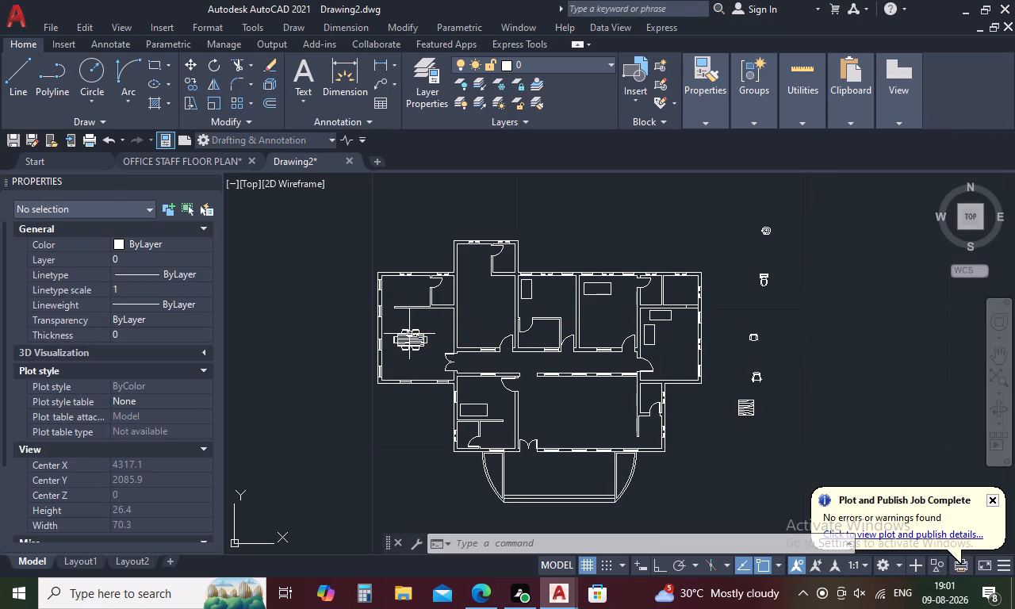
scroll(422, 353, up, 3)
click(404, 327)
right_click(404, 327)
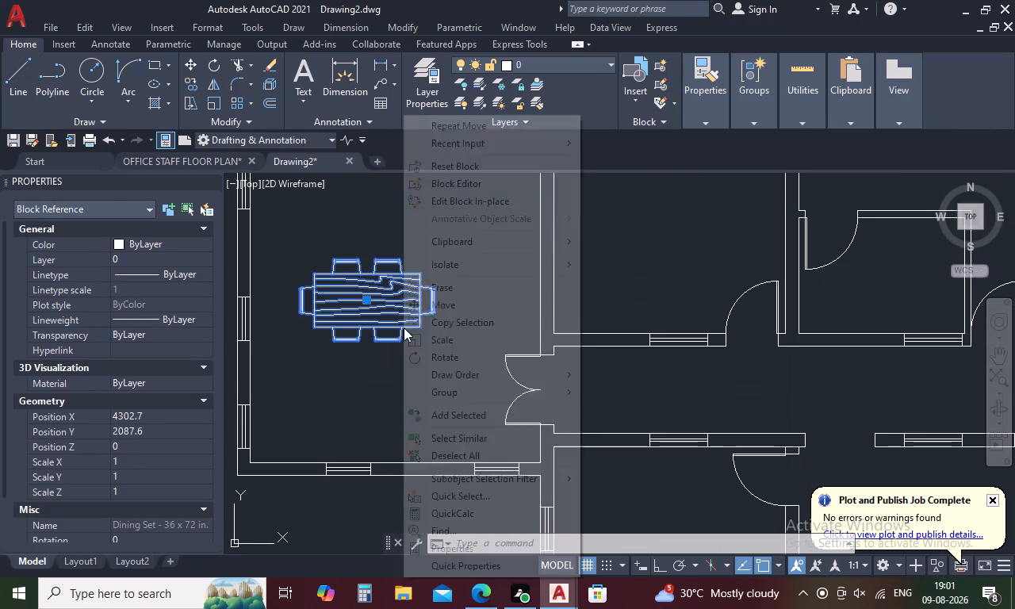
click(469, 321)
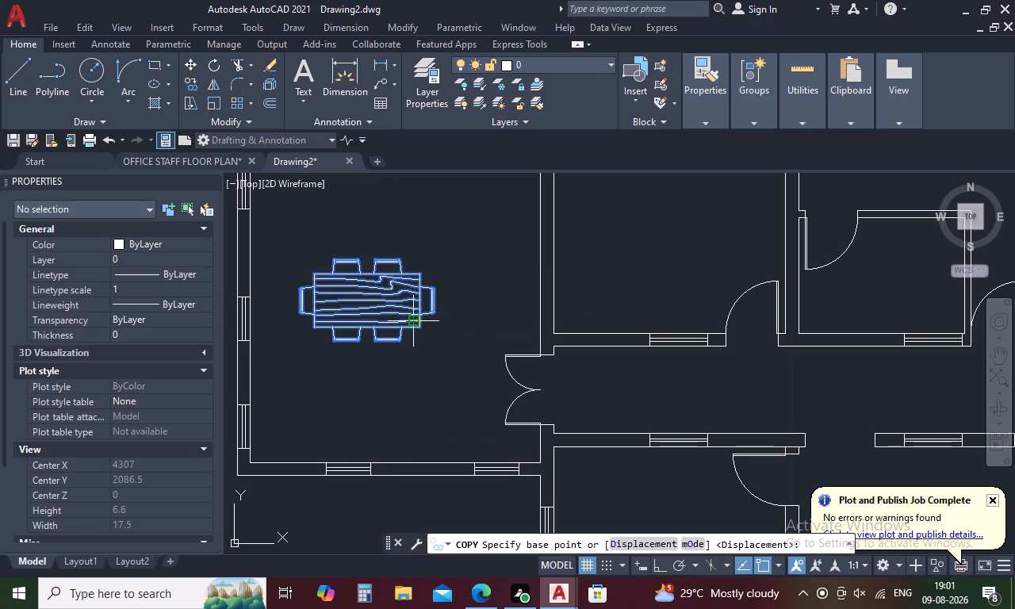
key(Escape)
Rotate the dining set in the west-wing room by about 269° around its centre so the table runs north-south.
click(408, 327)
right_click(408, 327)
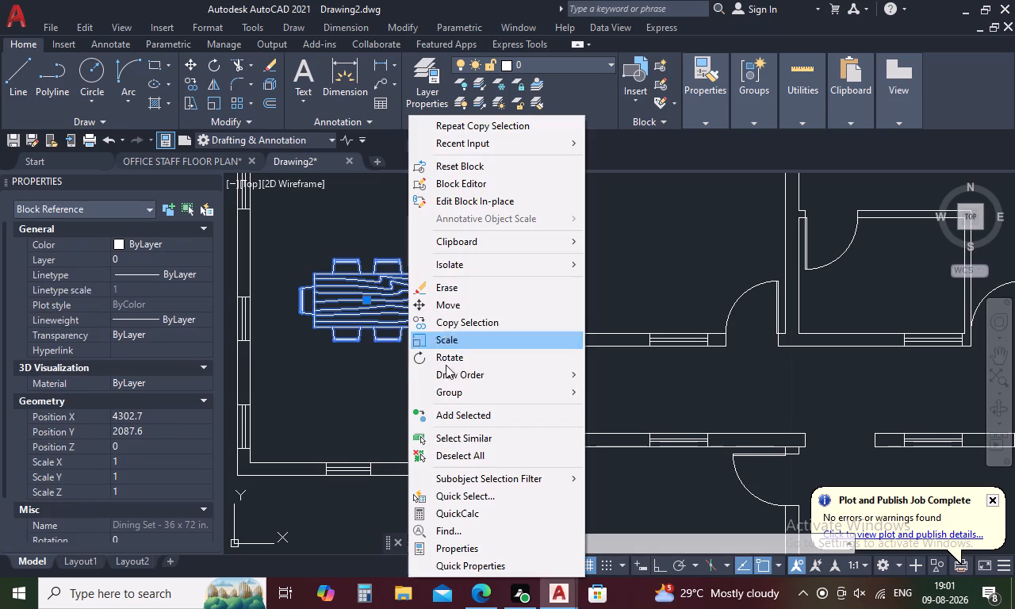
click(466, 362)
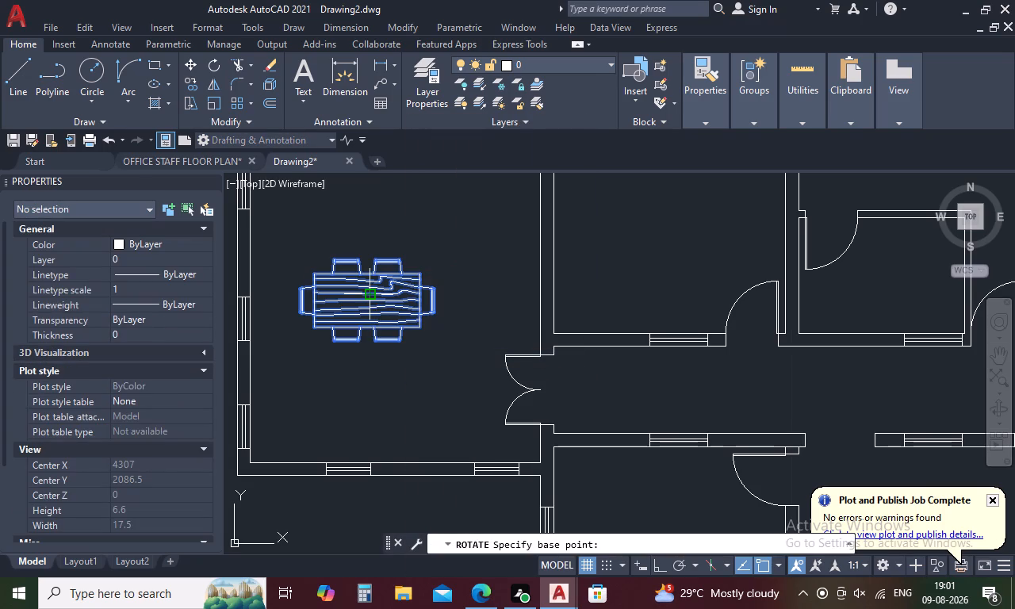
click(370, 301)
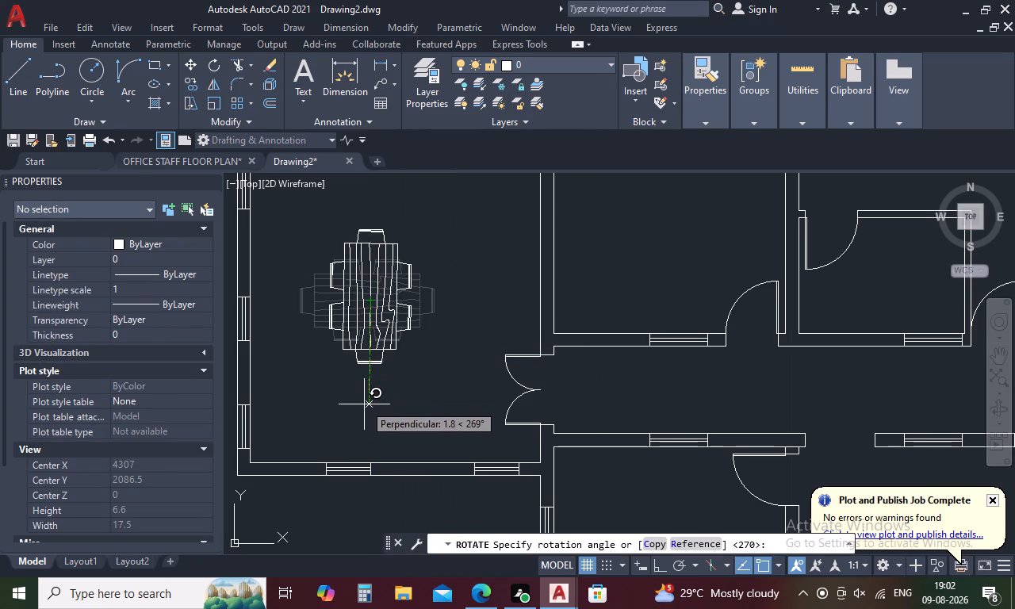
click(363, 415)
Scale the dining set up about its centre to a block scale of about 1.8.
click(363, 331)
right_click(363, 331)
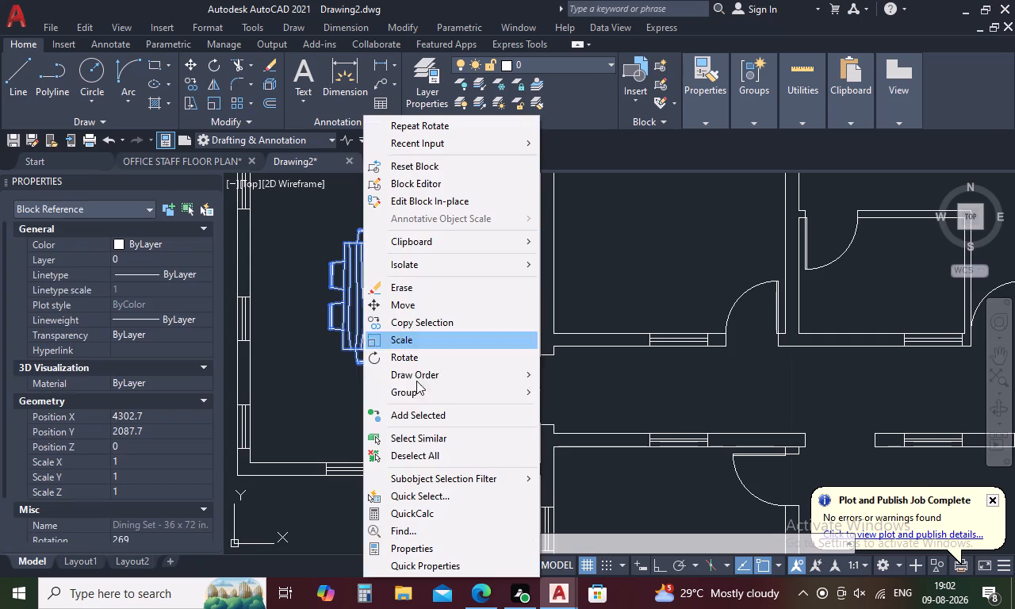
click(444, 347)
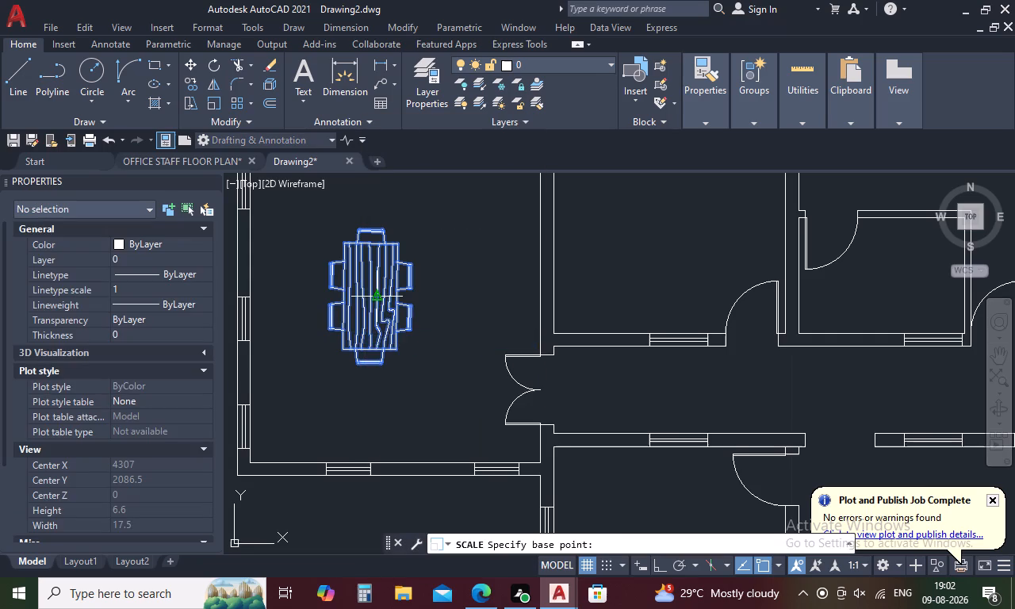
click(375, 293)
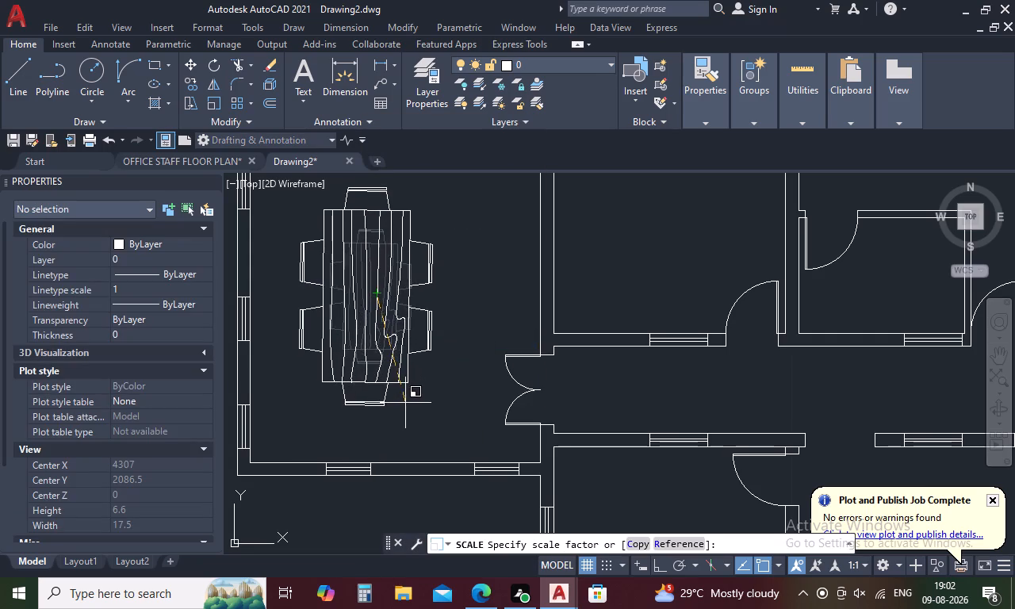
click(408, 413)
Scale the dining set about its centre to an overall block scale of about 1.4.
scroll(429, 373, down, 1)
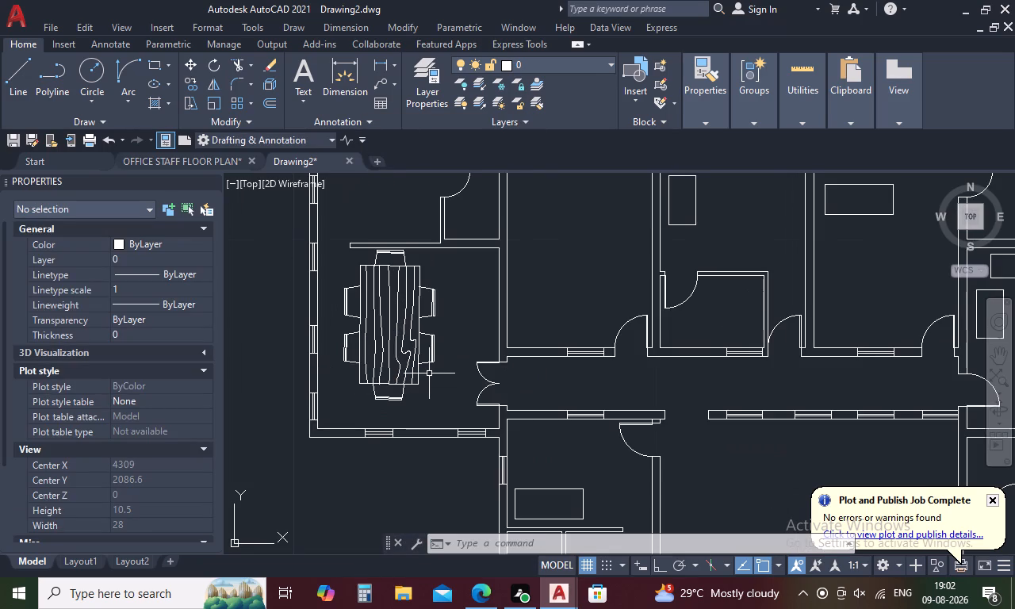
scroll(407, 370, down, 1)
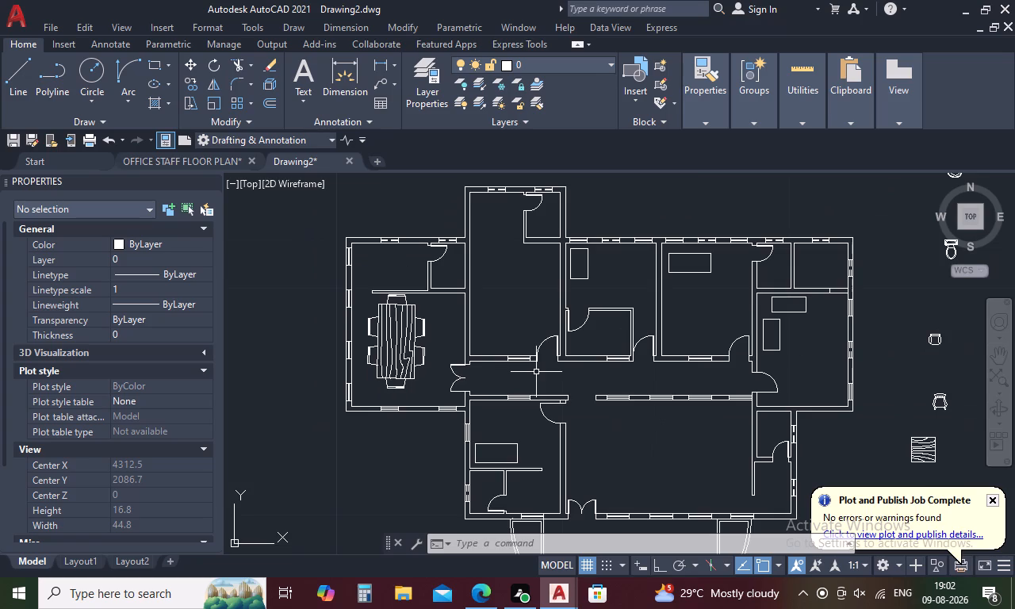
click(385, 354)
right_click(385, 354)
click(437, 339)
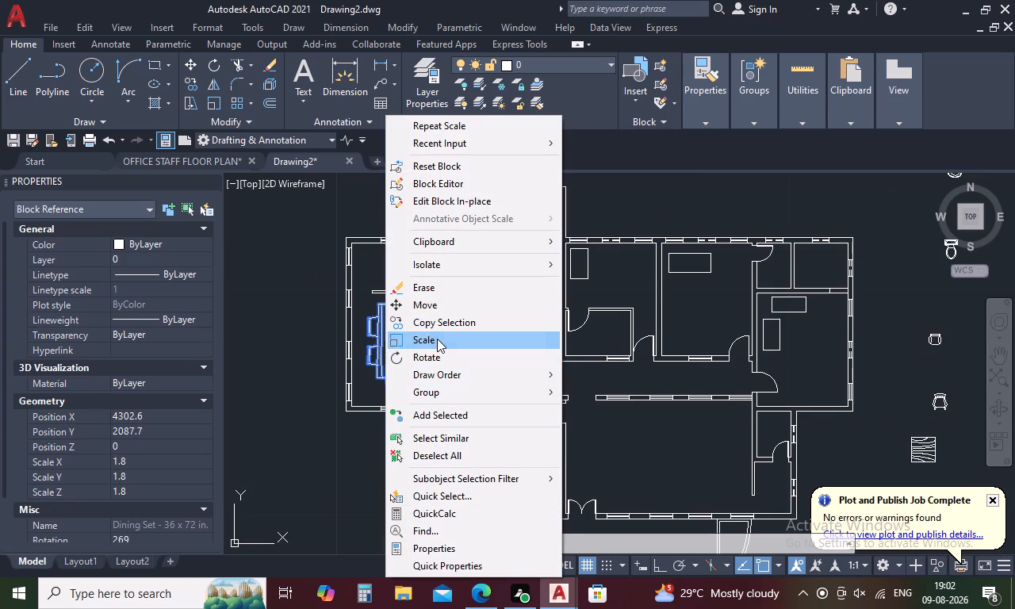
click(396, 337)
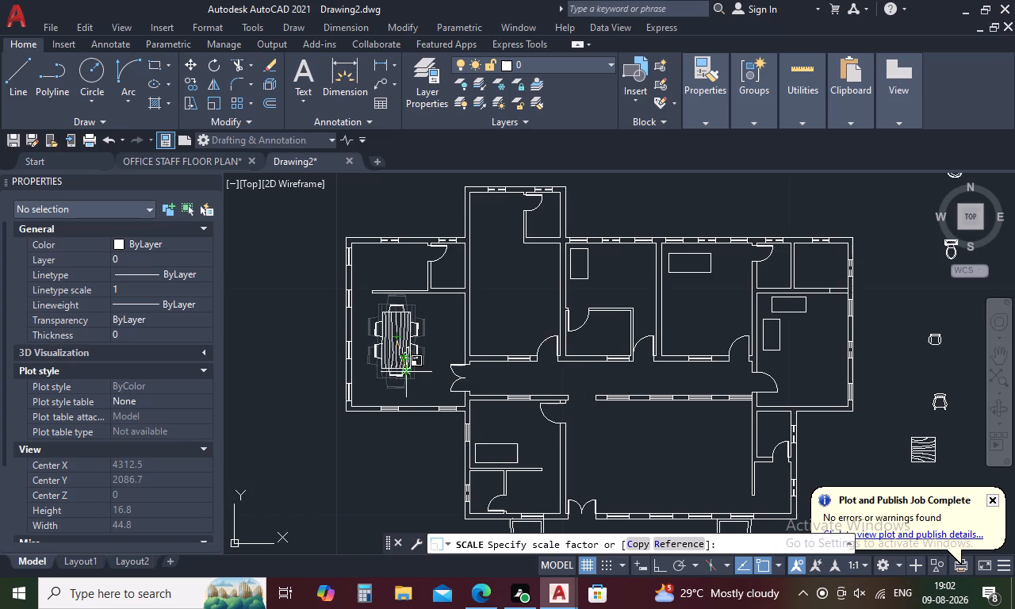
click(406, 372)
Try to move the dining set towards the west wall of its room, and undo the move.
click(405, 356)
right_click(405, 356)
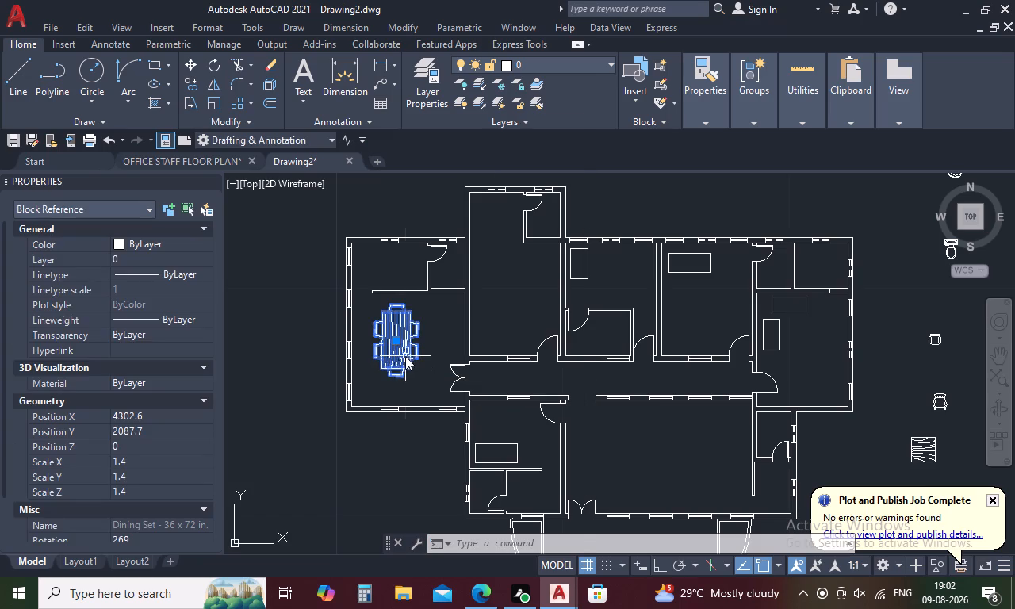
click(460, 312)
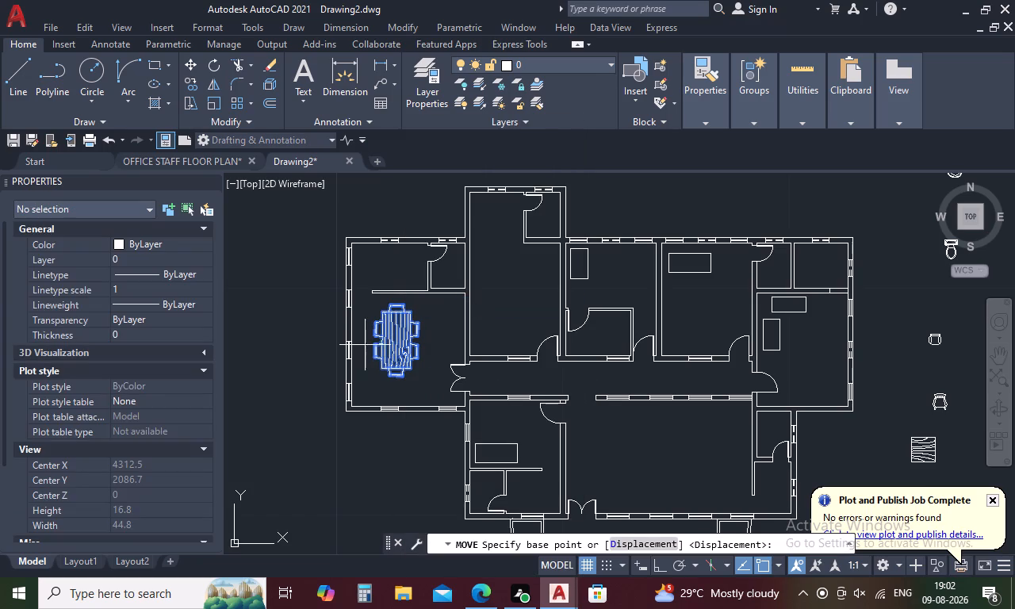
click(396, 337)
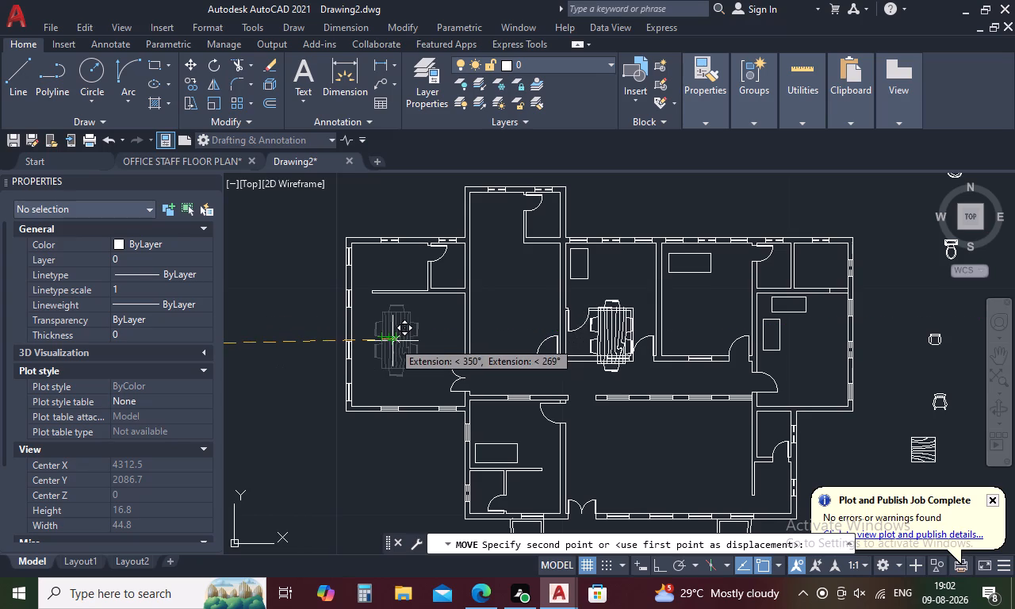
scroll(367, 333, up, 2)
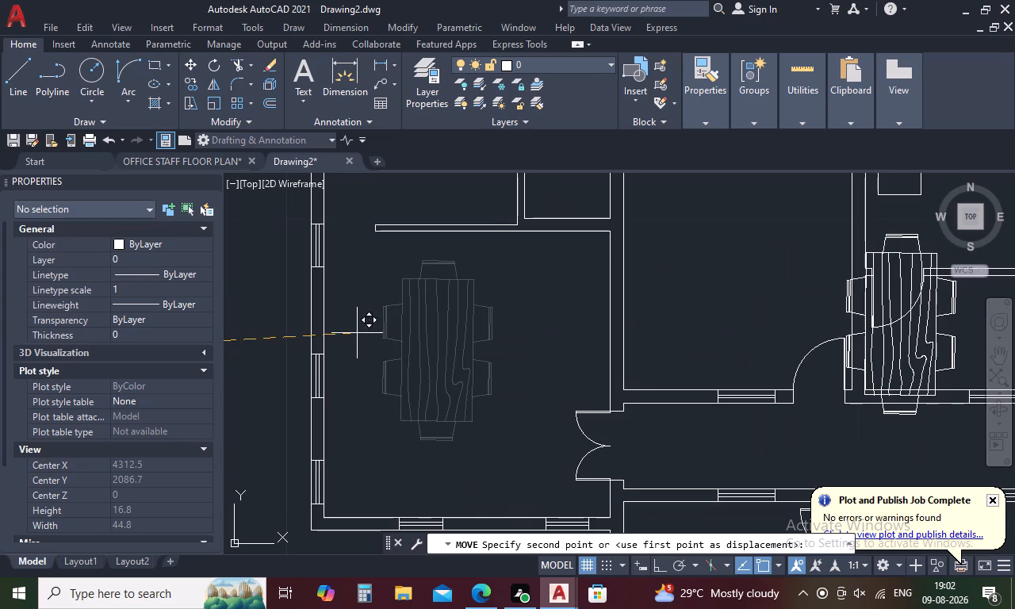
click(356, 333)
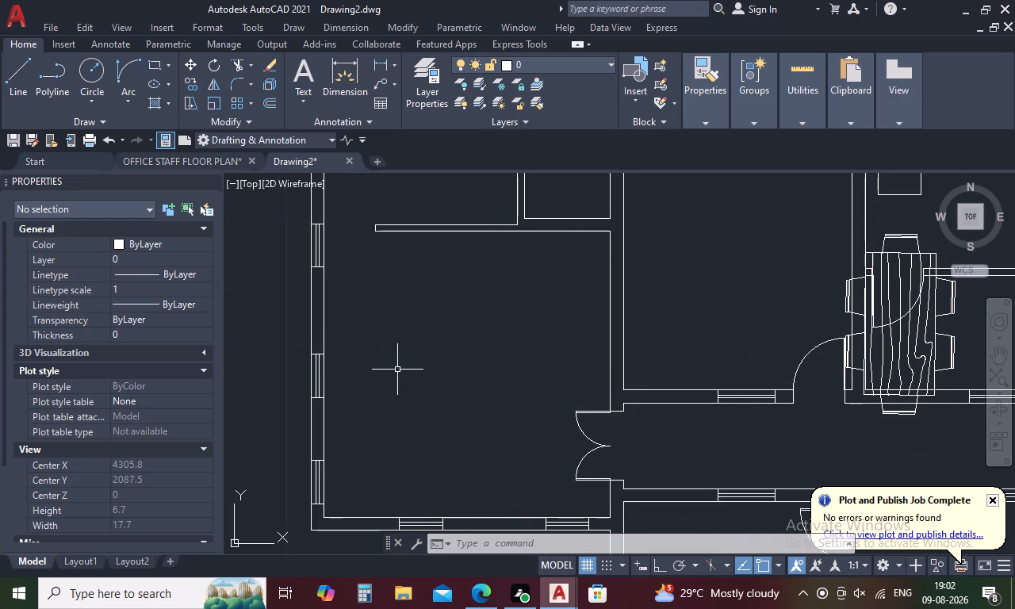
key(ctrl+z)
Move the dining set slightly northeast within the large west-wing room.
click(397, 358)
right_click(397, 358)
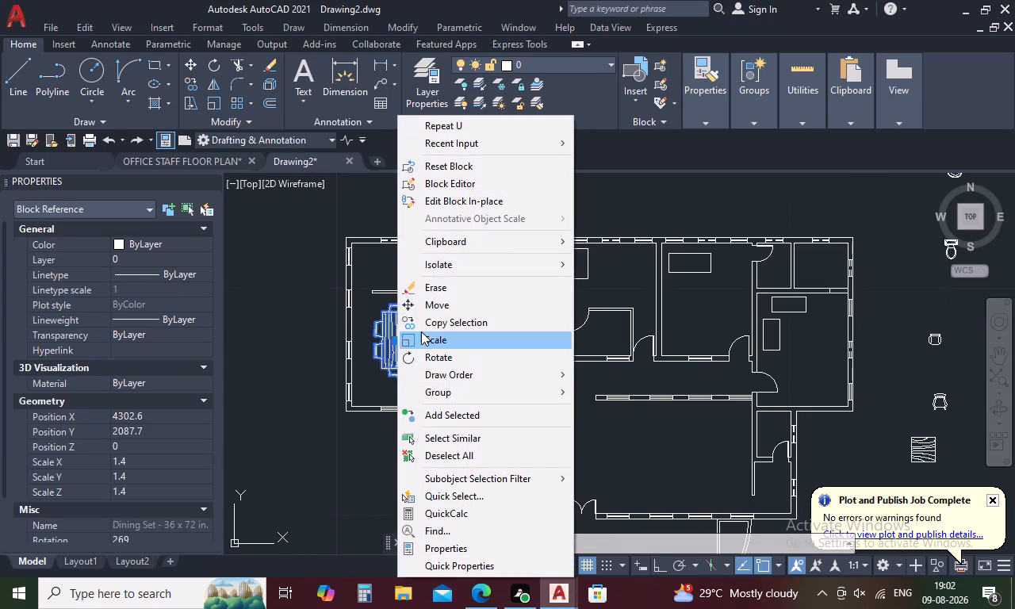
click(434, 303)
click(406, 338)
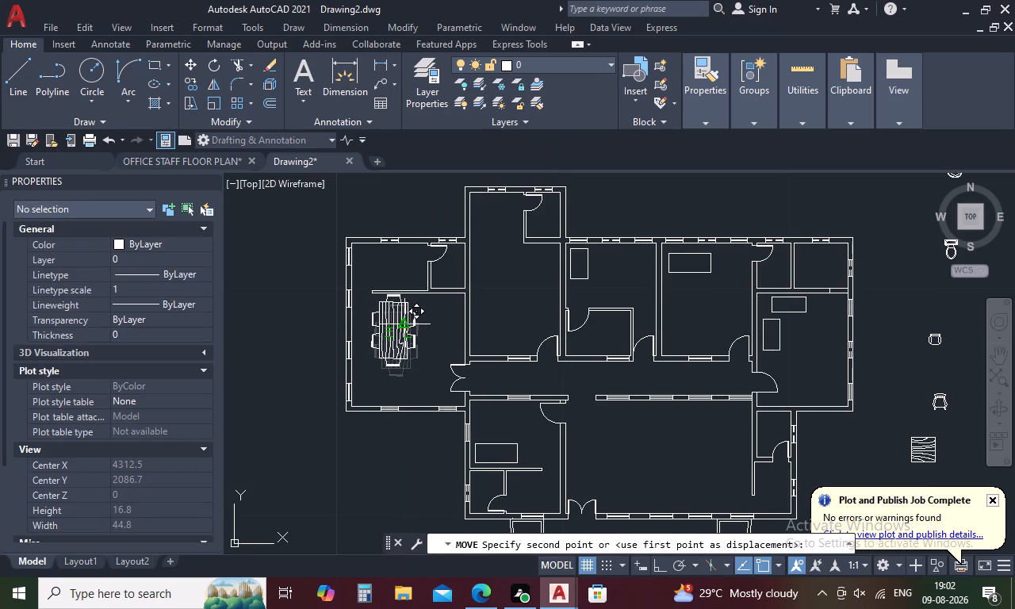
scroll(415, 327, up, 3)
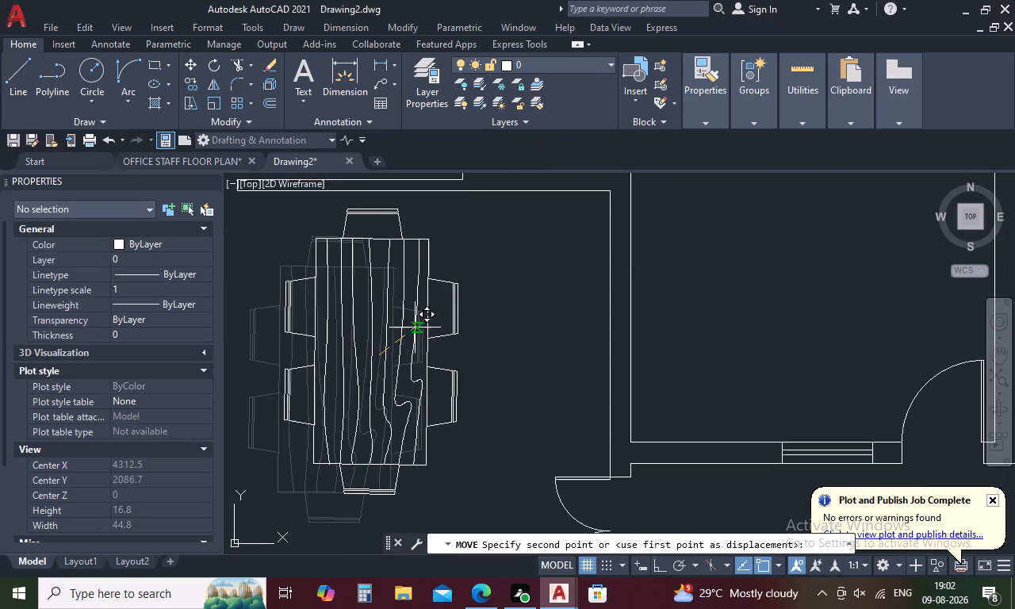
click(420, 322)
Rotate the desk chair outside the plan by 180° with Ortho on.
scroll(420, 322, down, 3)
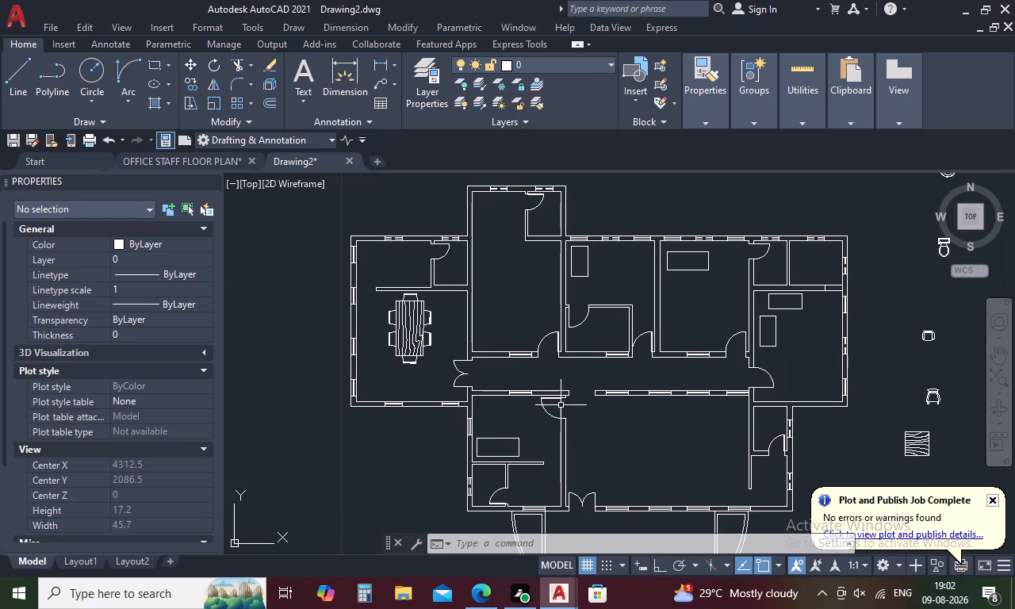
middle_drag(647, 411, 591, 414)
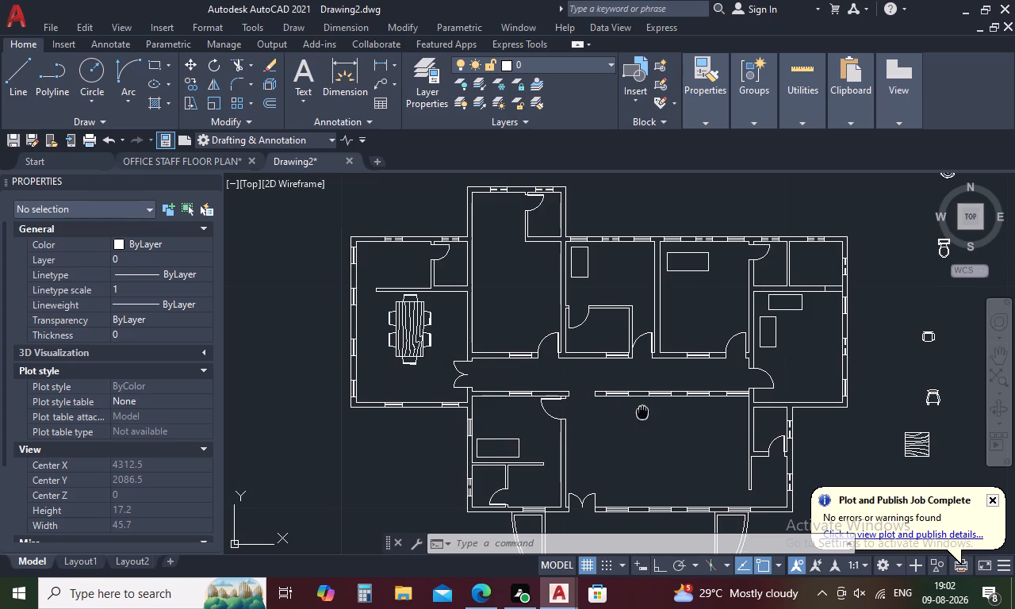
middle_drag(591, 414, 426, 375)
click(703, 305)
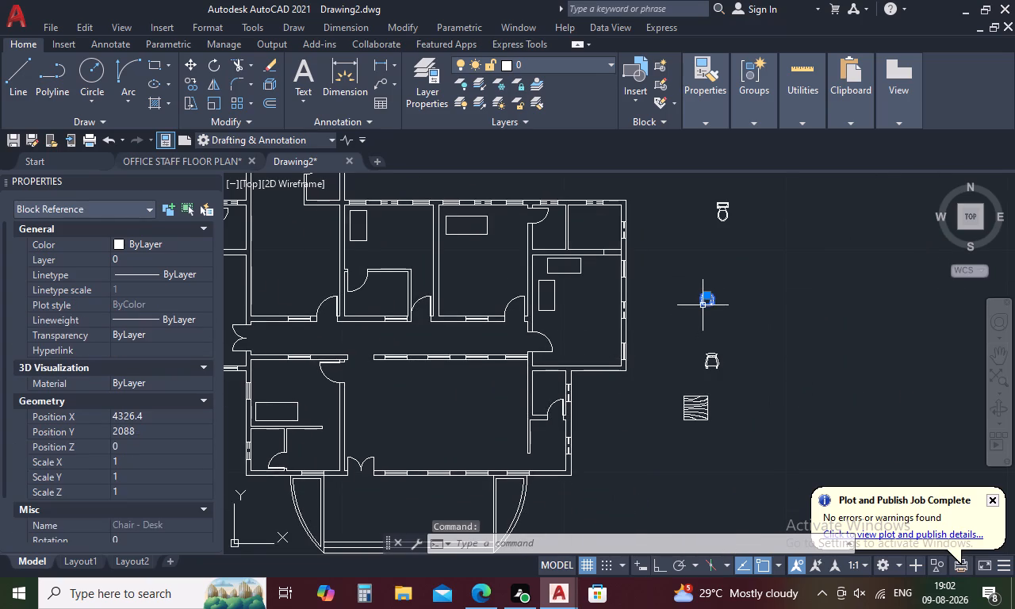
right_click(703, 305)
click(741, 352)
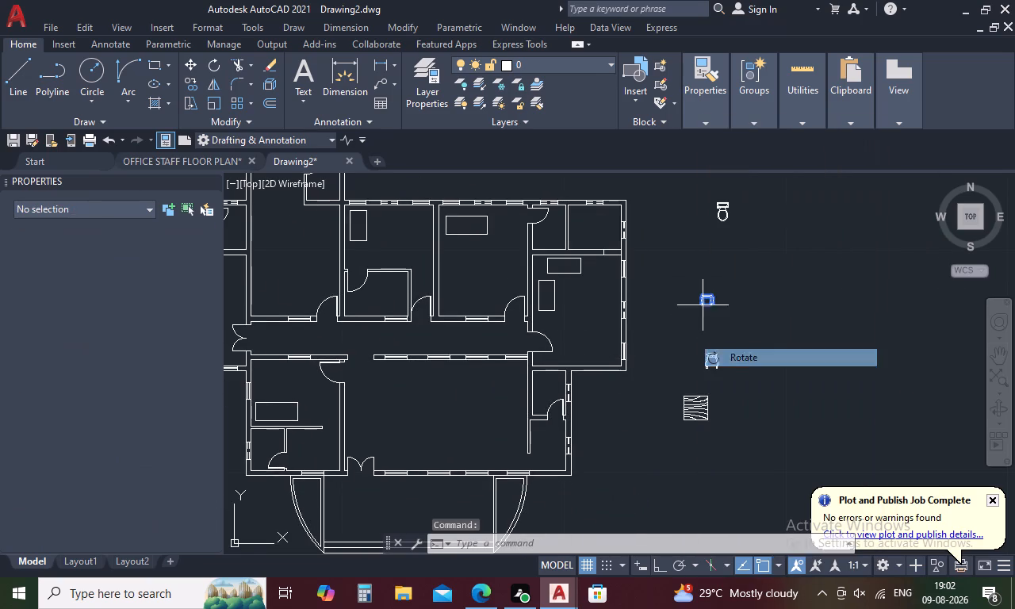
click(710, 304)
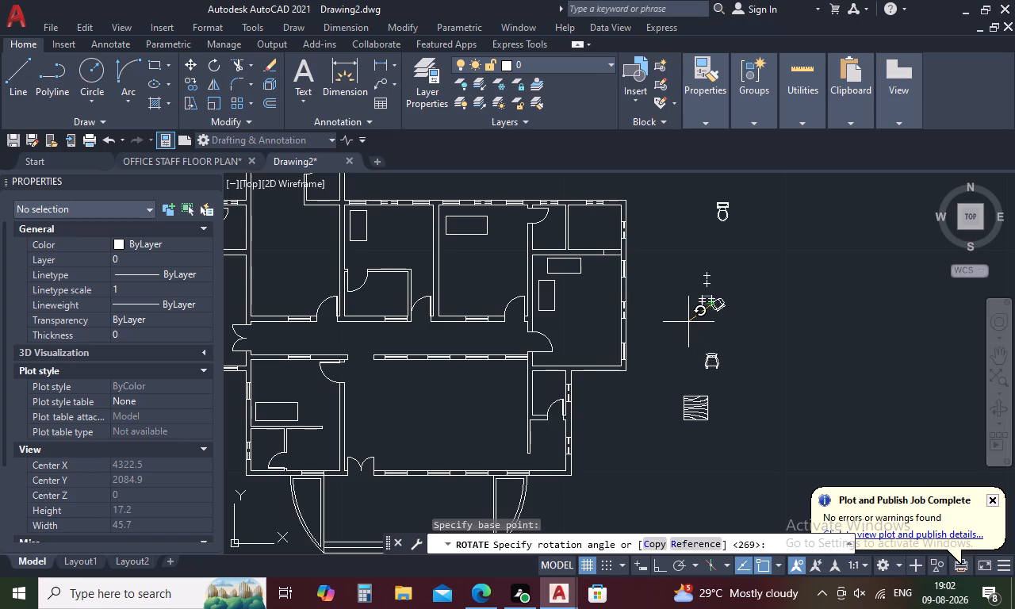
key(F8)
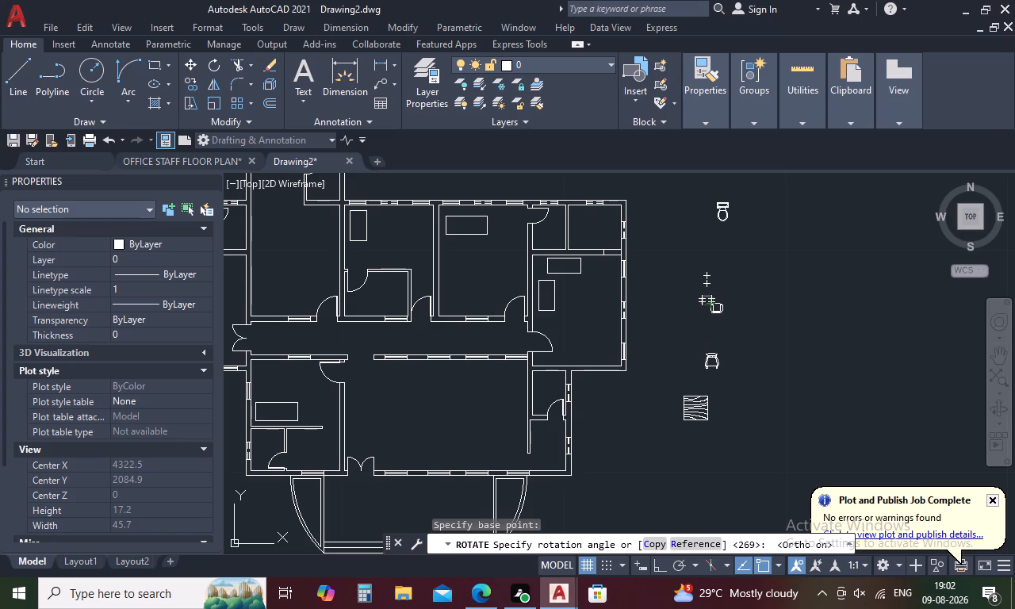
click(688, 321)
Scale the desk chair up about its centre to a block scale of about 1.4.
click(722, 309)
right_click(722, 309)
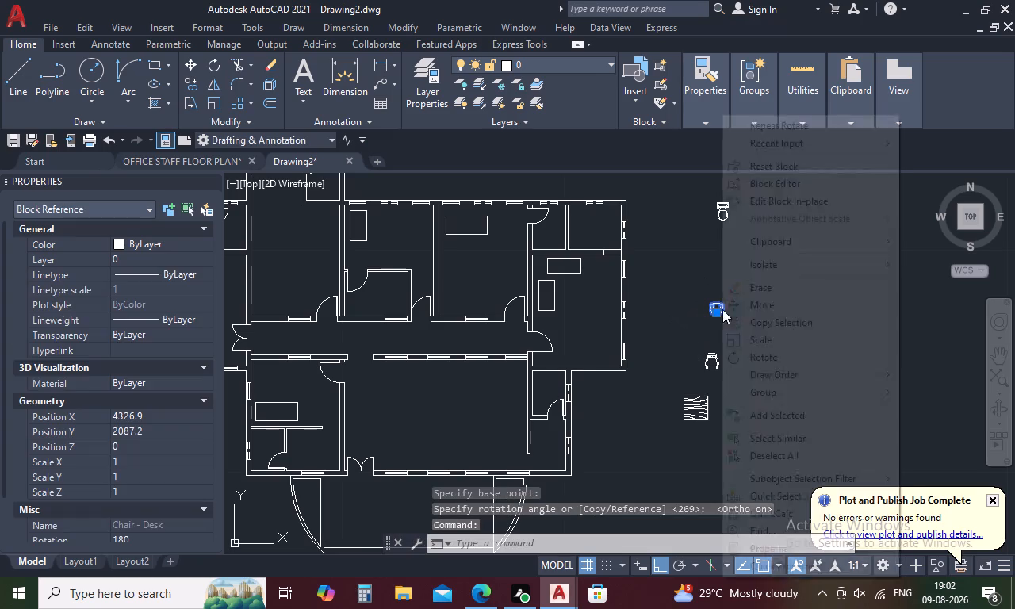
click(742, 337)
scroll(725, 312, up, 3)
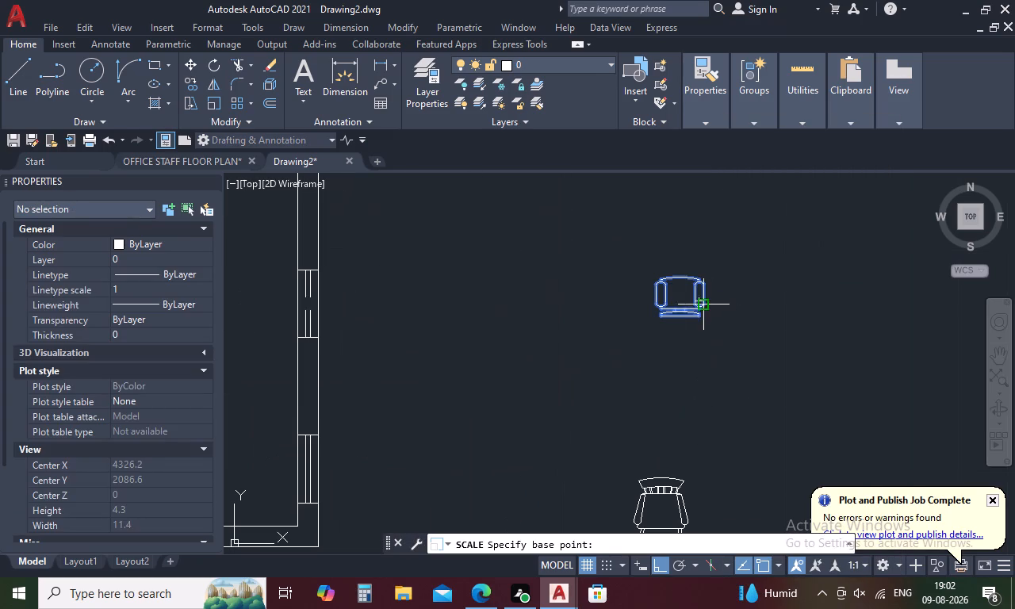
click(676, 299)
click(681, 332)
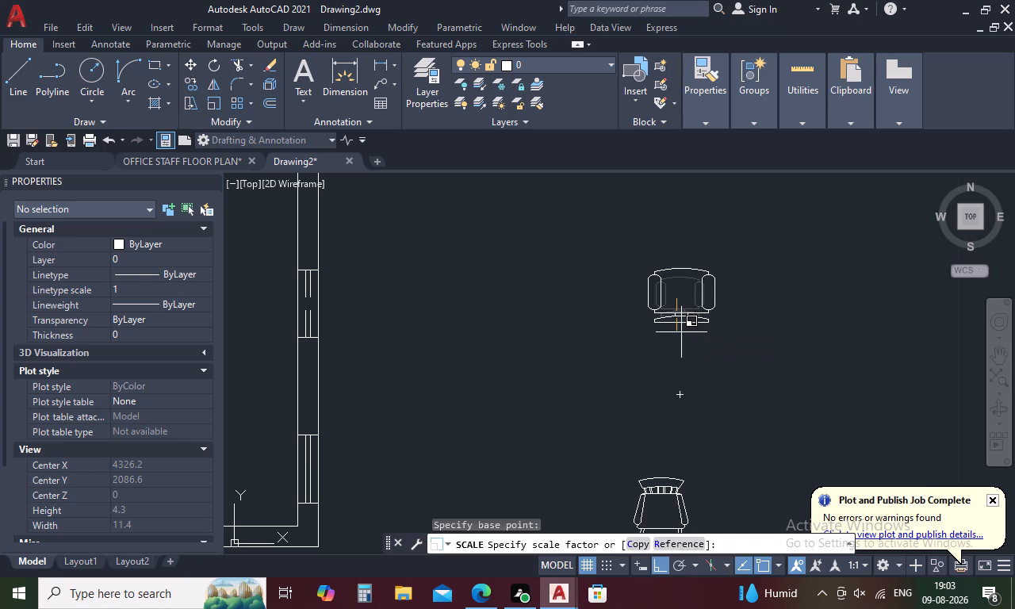
right_click(704, 304)
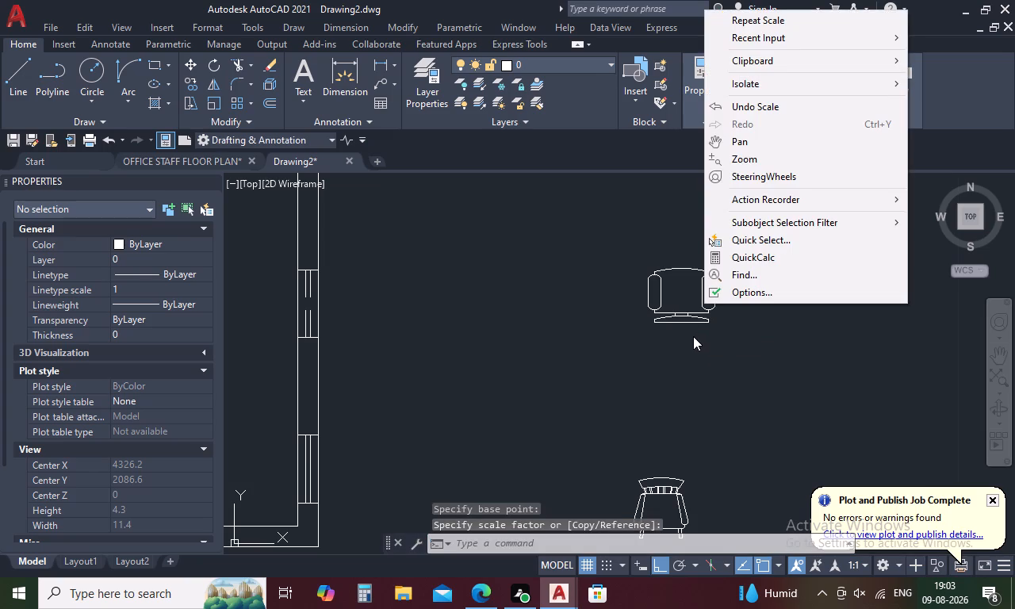
key(Escape)
Move the desk chair from outside the plan into the front hall, beside the south wall just east of the double entrance door, with Ortho off.
click(691, 321)
right_click(691, 321)
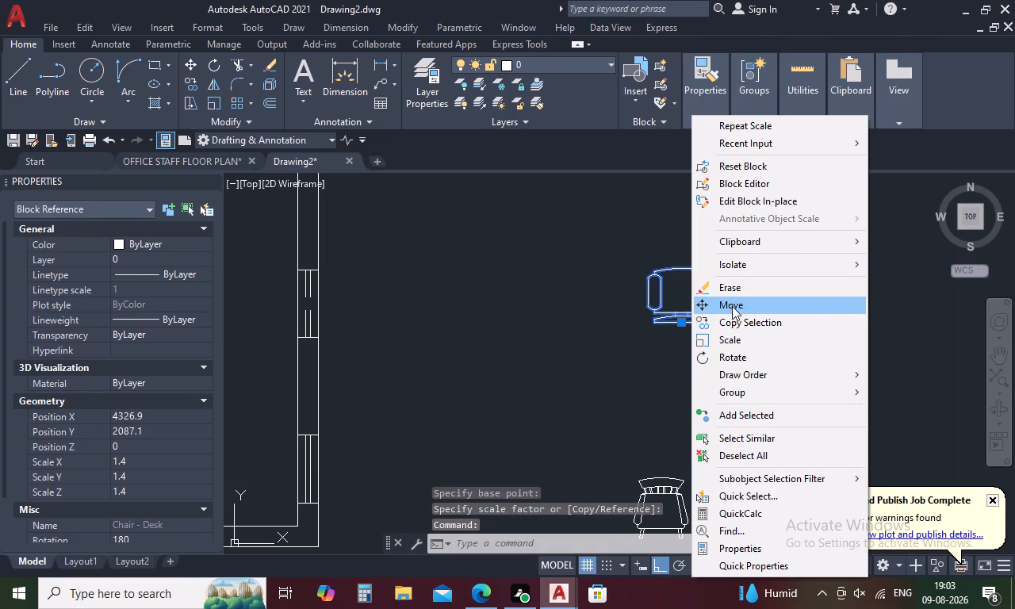
click(732, 306)
click(677, 321)
scroll(677, 321, down, 2)
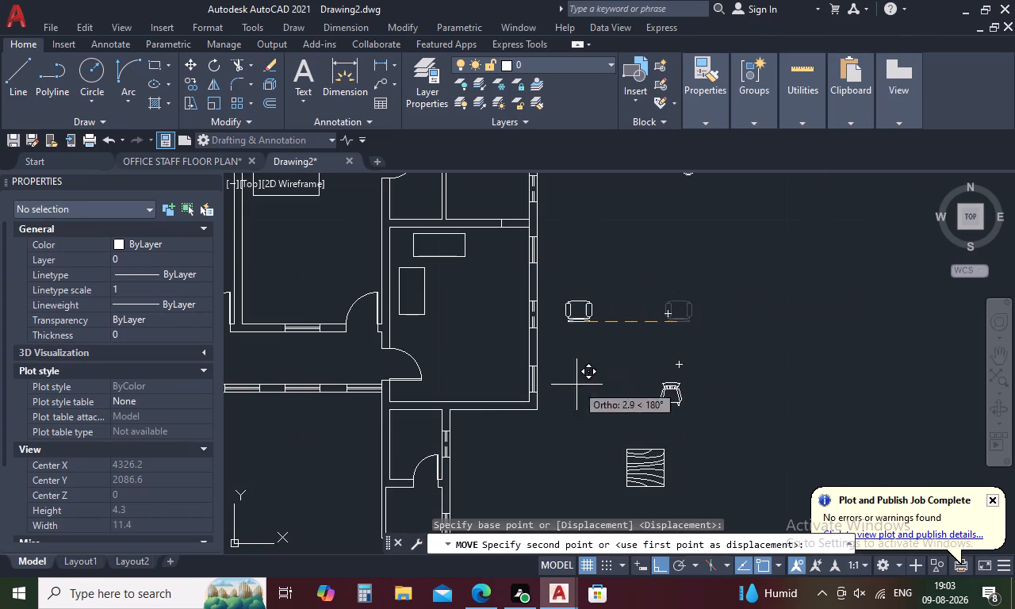
middle_drag(446, 417, 657, 338)
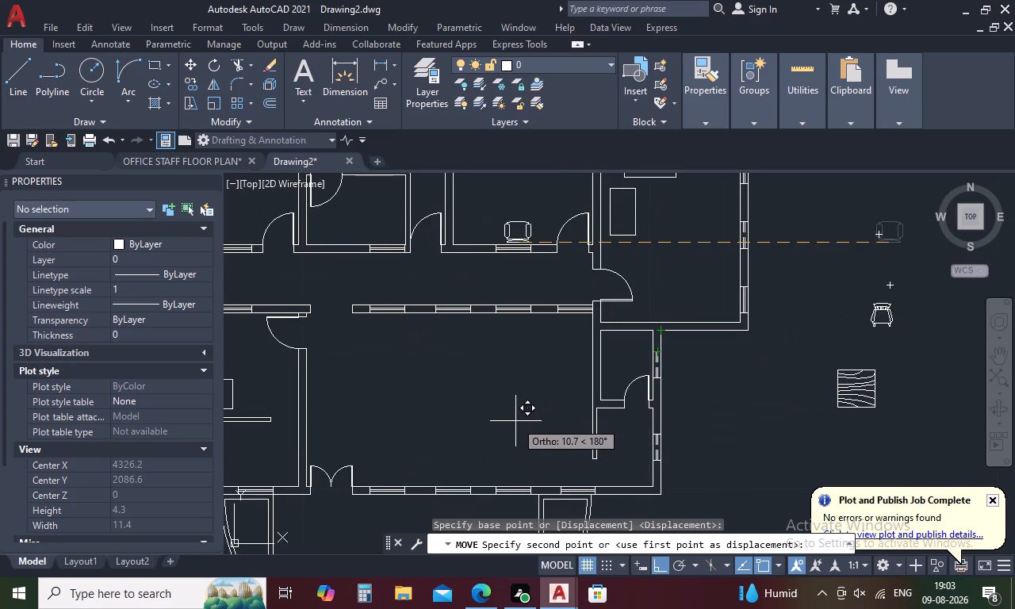
key(F8)
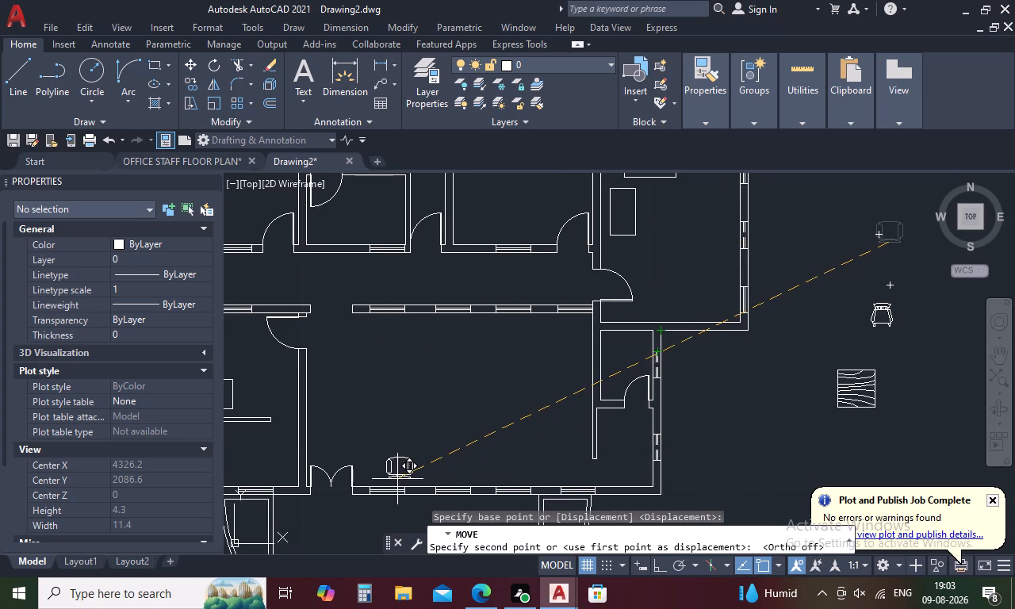
scroll(397, 479, up, 1)
middle_drag(397, 479, 419, 425)
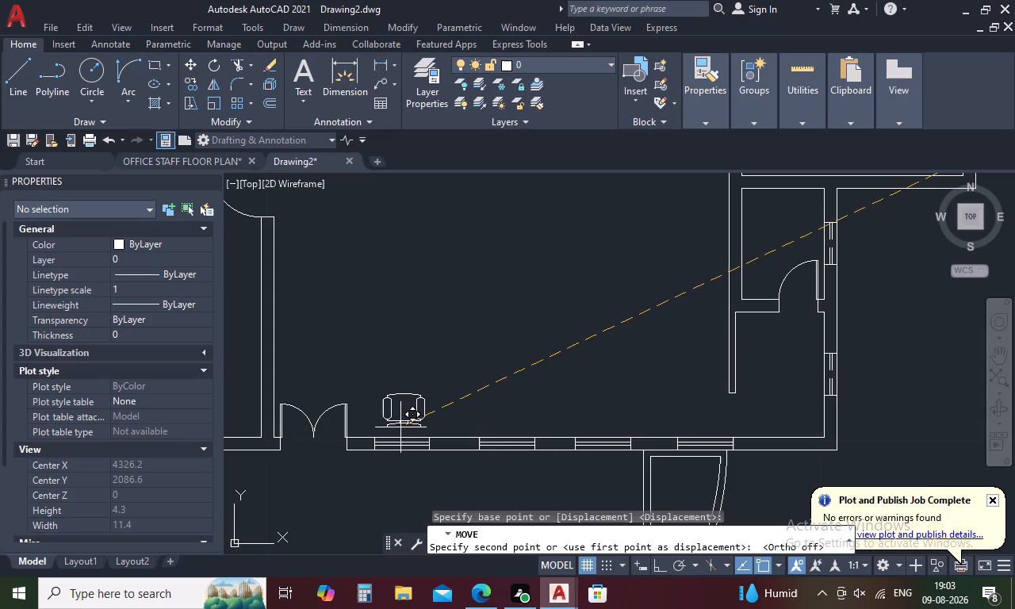
click(400, 427)
key(Escape)
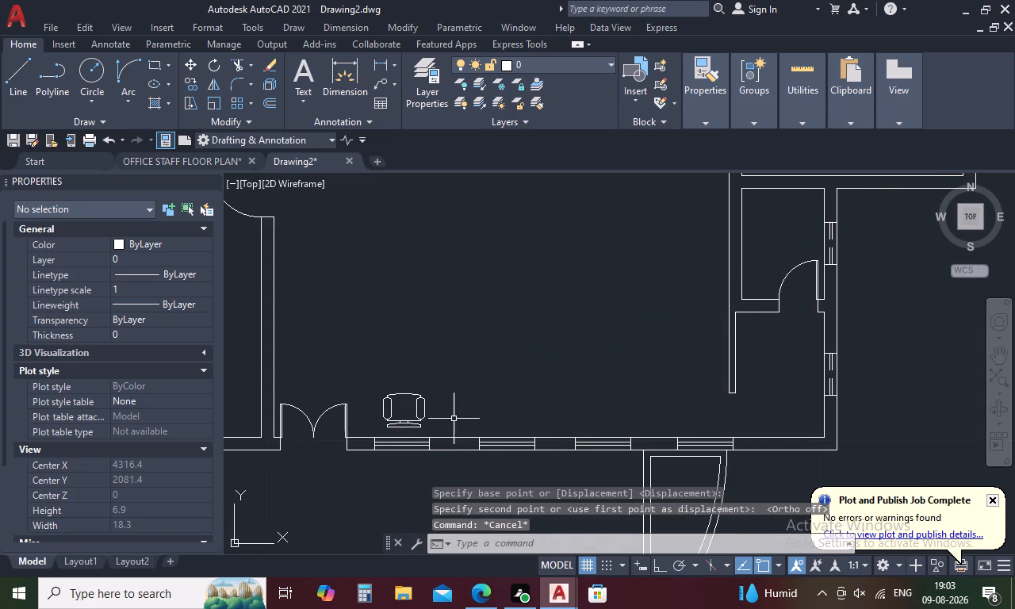
Copy the desk chair six times eastward along the hall's south wall, armrest to armrest, making a row of seven chairs.
drag(453, 418, 375, 396)
right_click(399, 375)
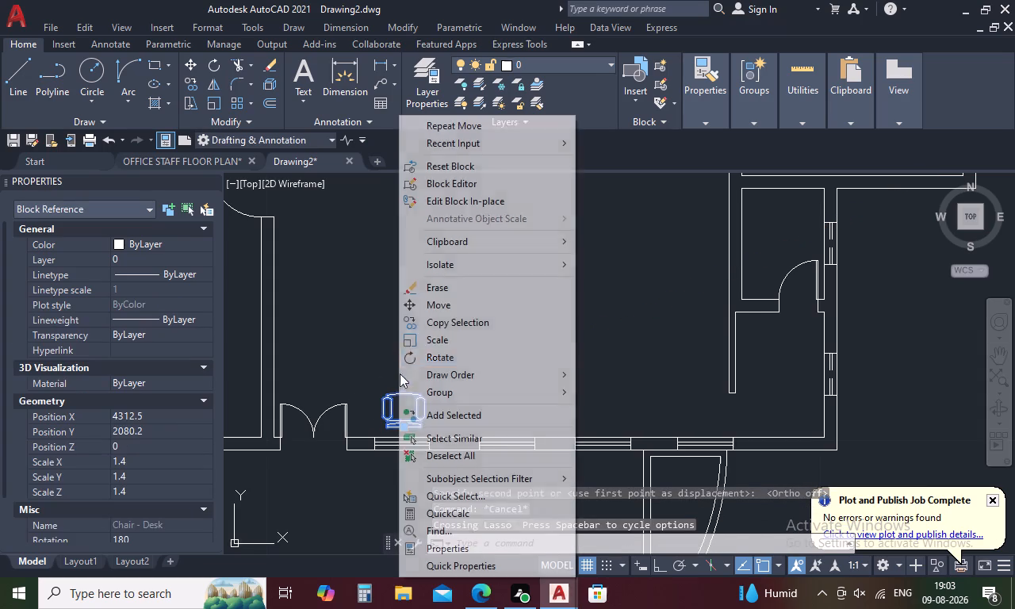
click(446, 320)
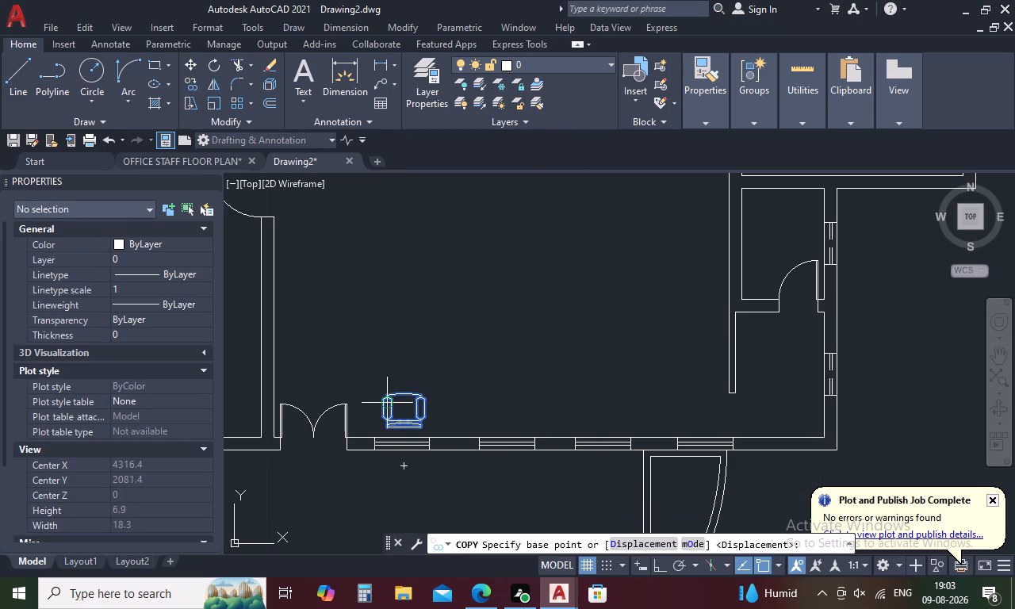
click(382, 413)
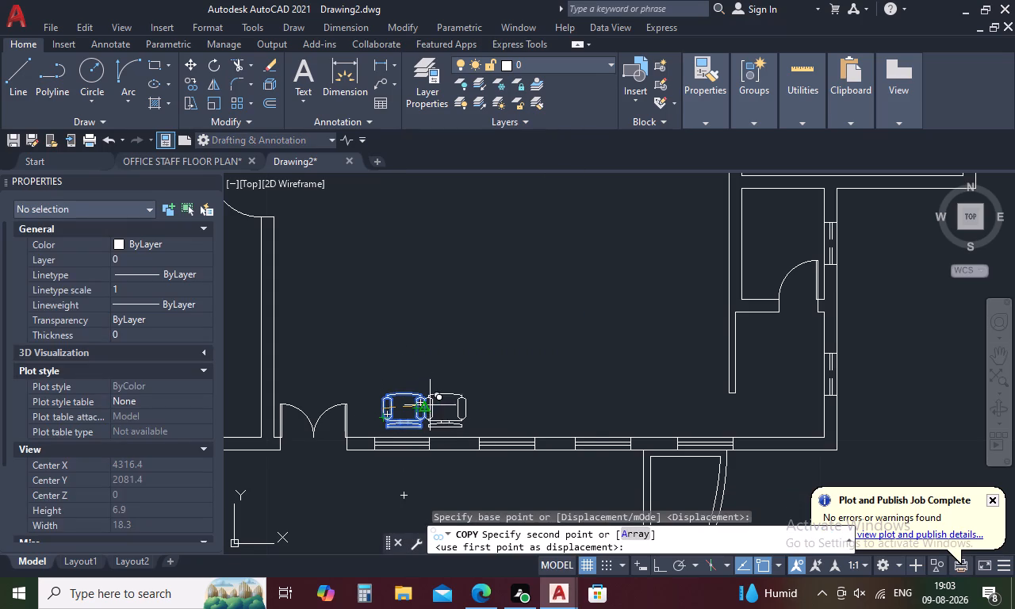
scroll(430, 405, up, 3)
click(406, 419)
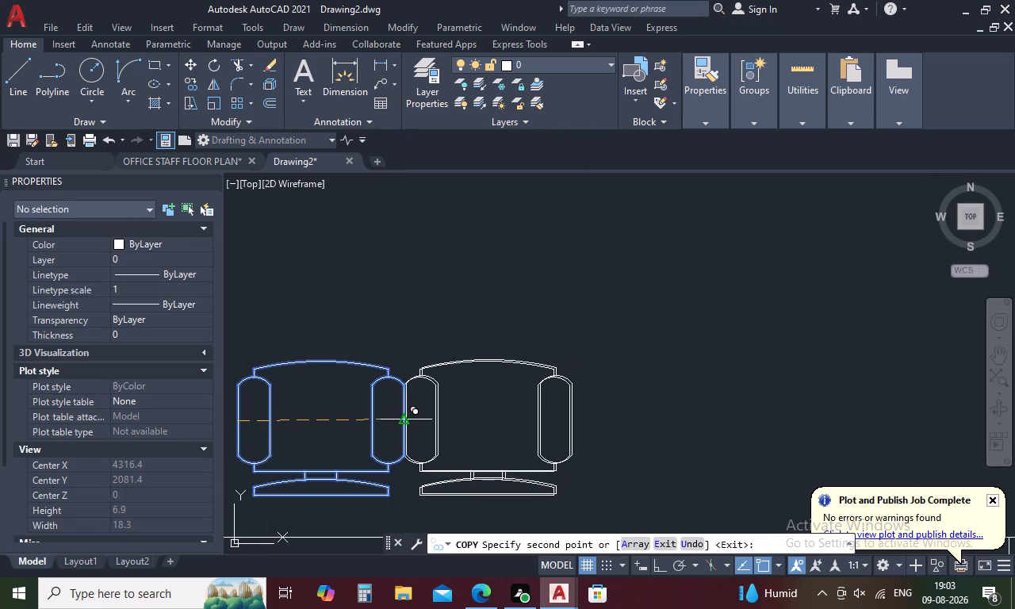
click(572, 419)
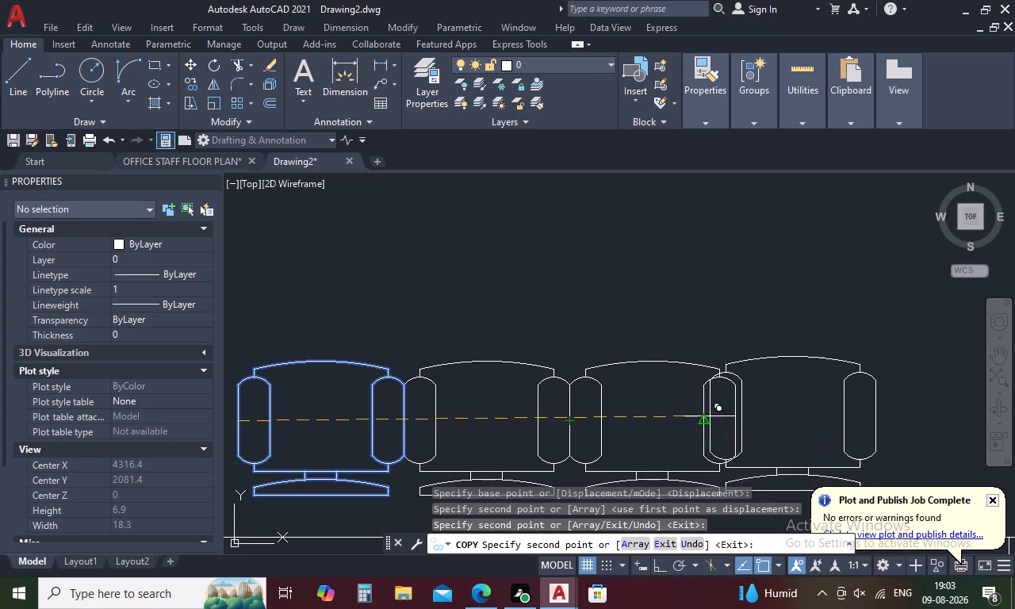
click(737, 419)
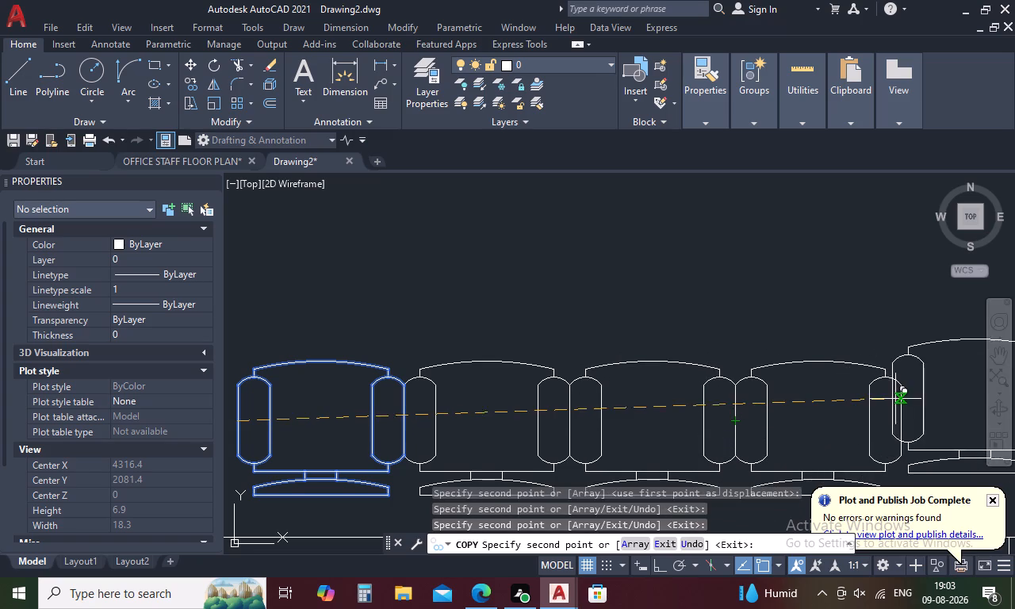
middle_drag(898, 398, 690, 397)
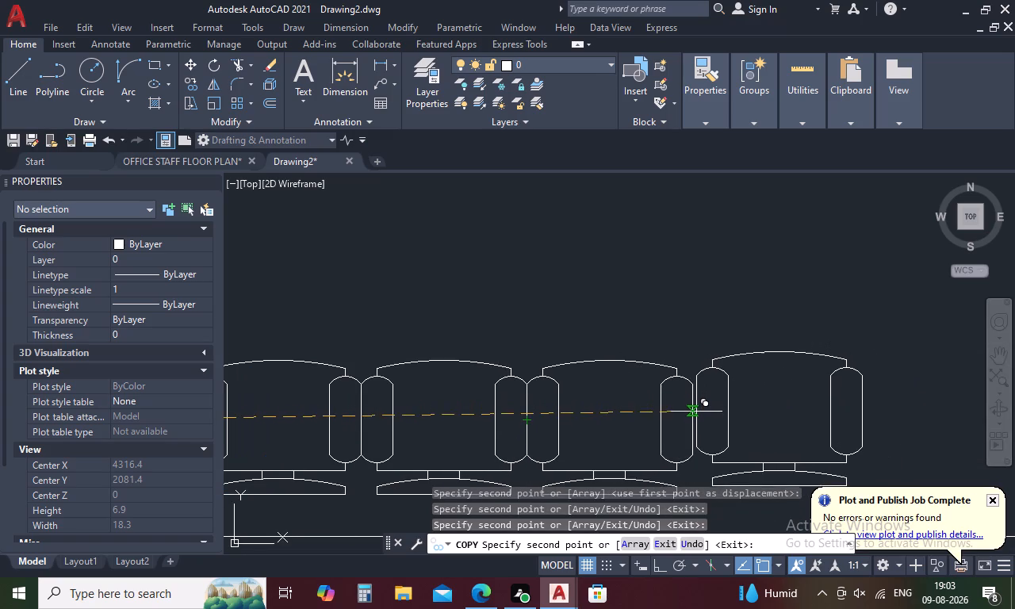
click(696, 416)
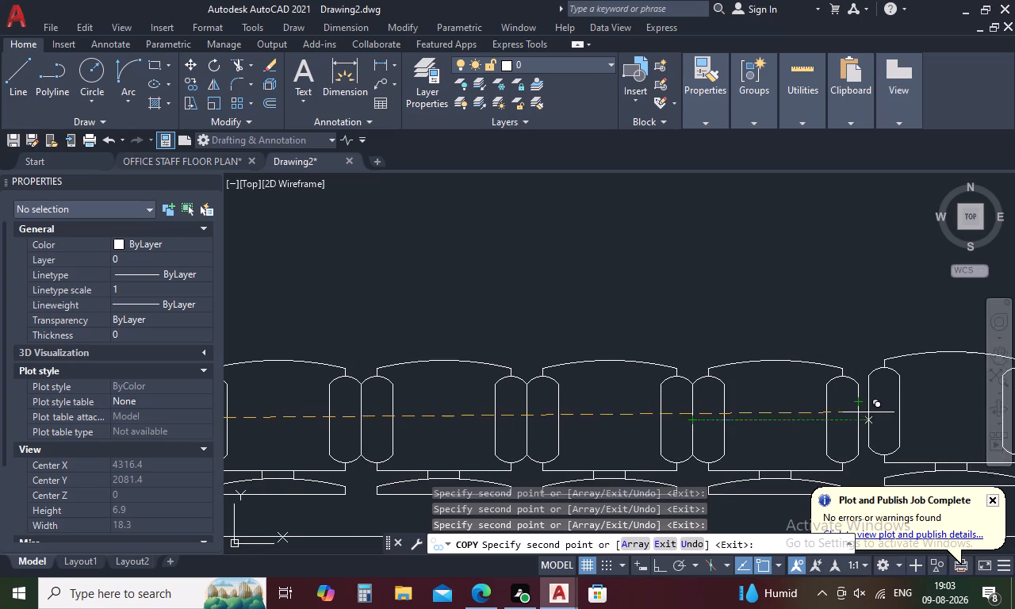
click(861, 419)
scroll(815, 372, down, 3)
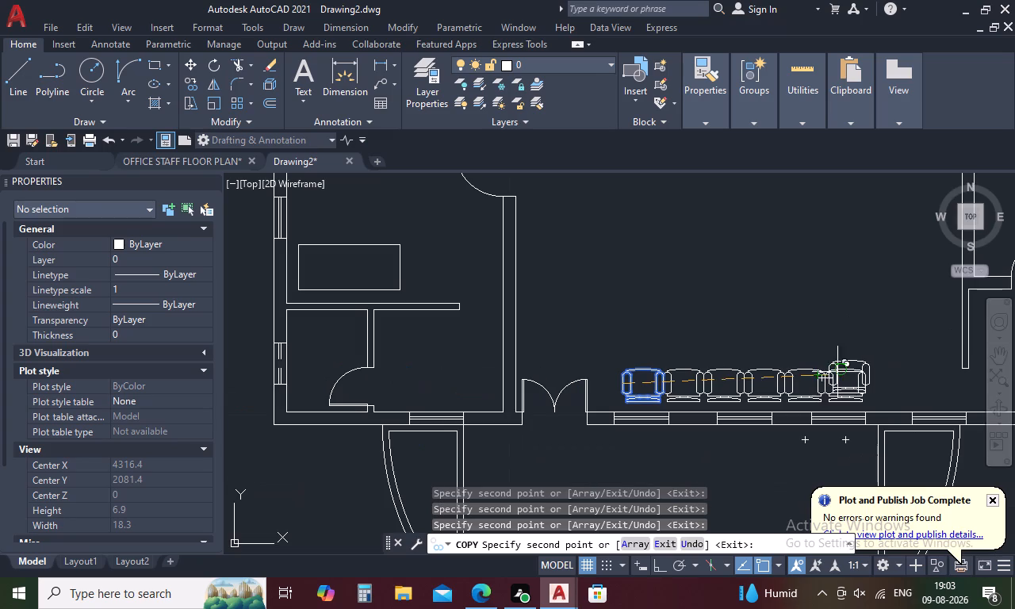
scroll(875, 390, up, 2)
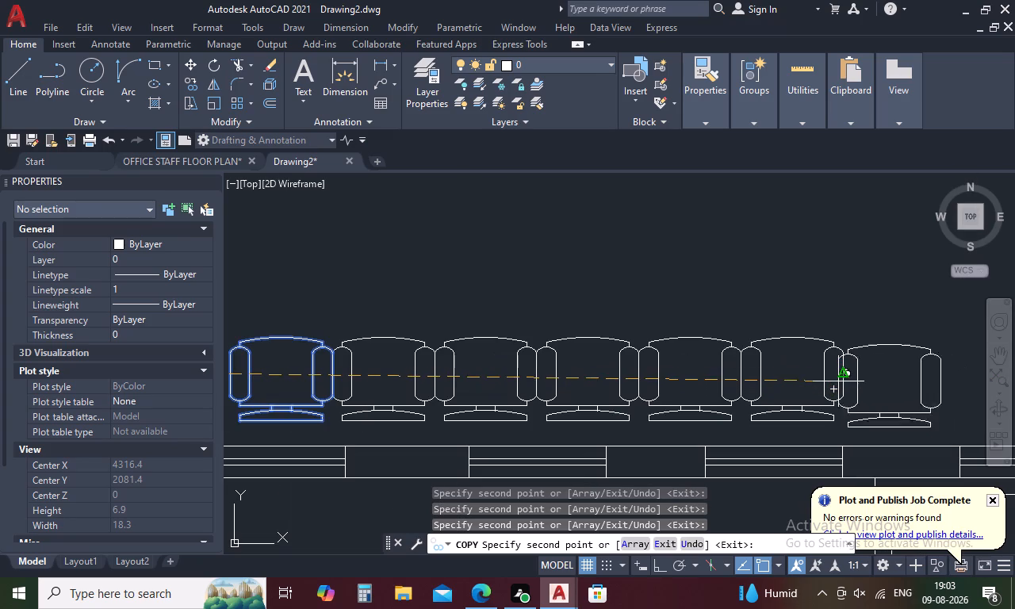
click(838, 378)
scroll(838, 378, down, 2)
key(Escape)
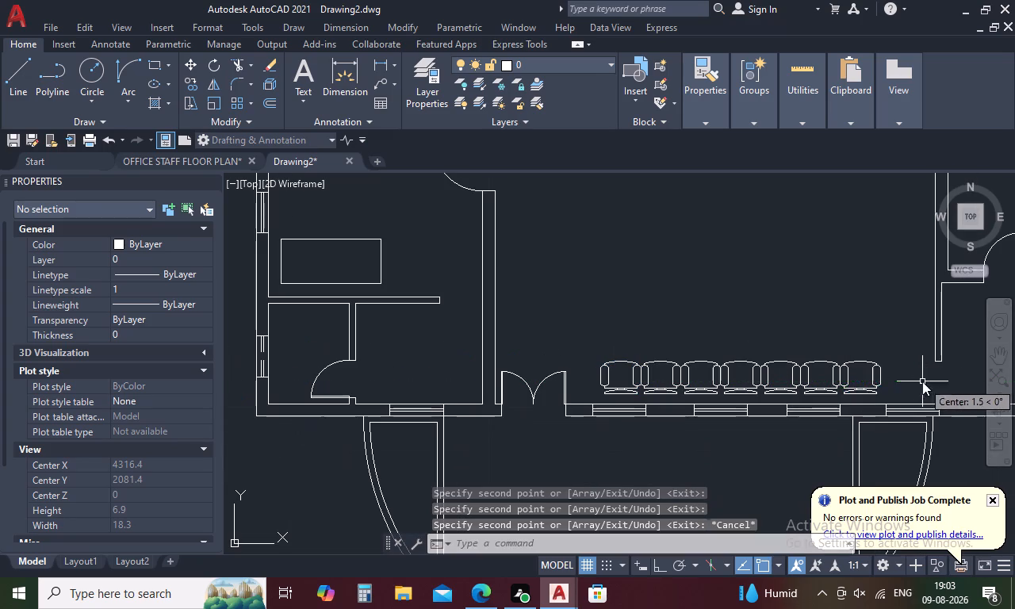
Group the seven desk chairs of the row along the hall's south wall.
drag(896, 379, 631, 400)
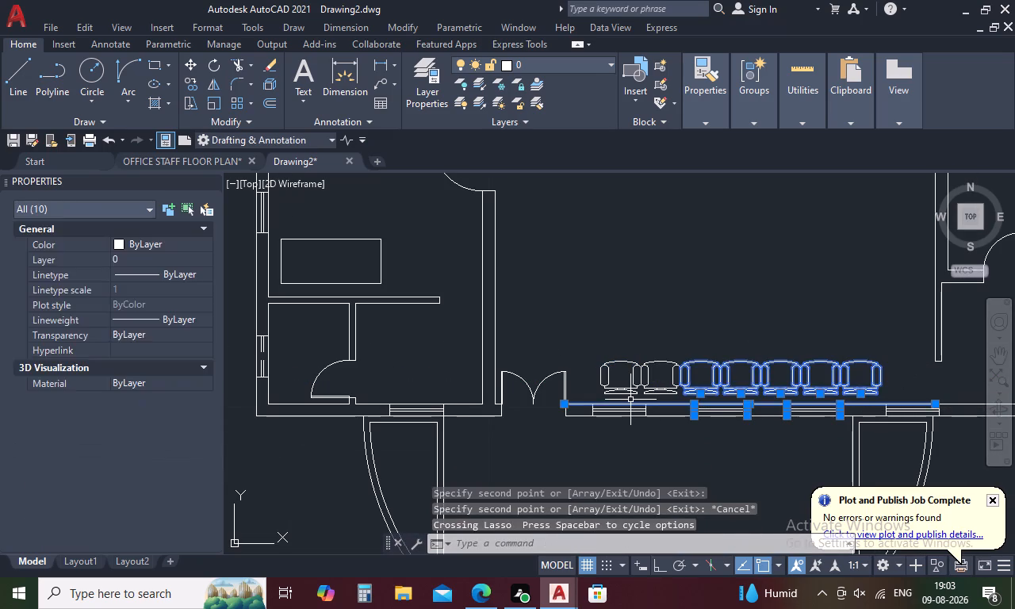
key(Escape)
drag(873, 365, 704, 383)
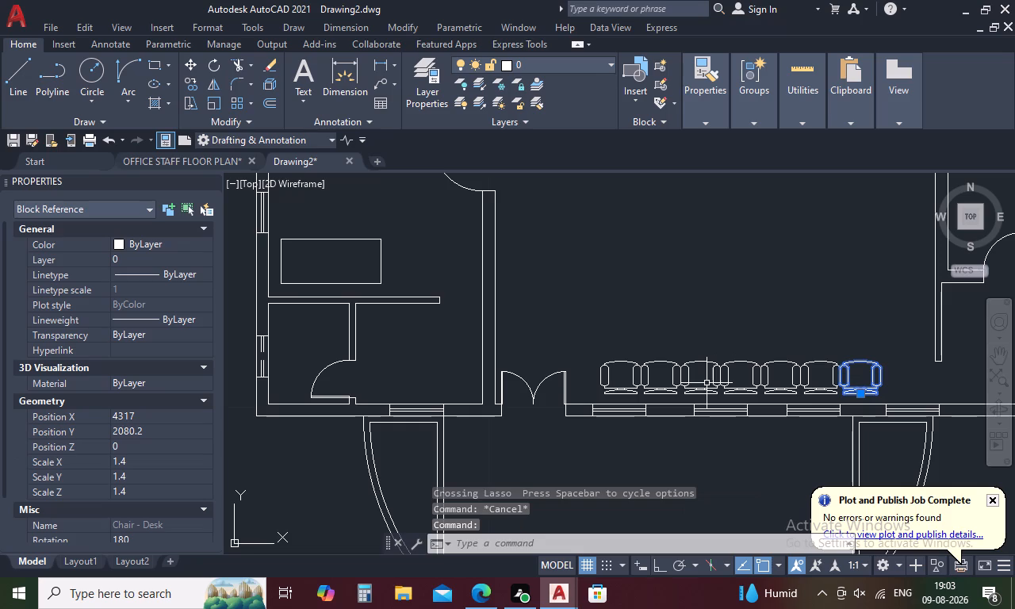
drag(841, 360, 714, 385)
click(672, 383)
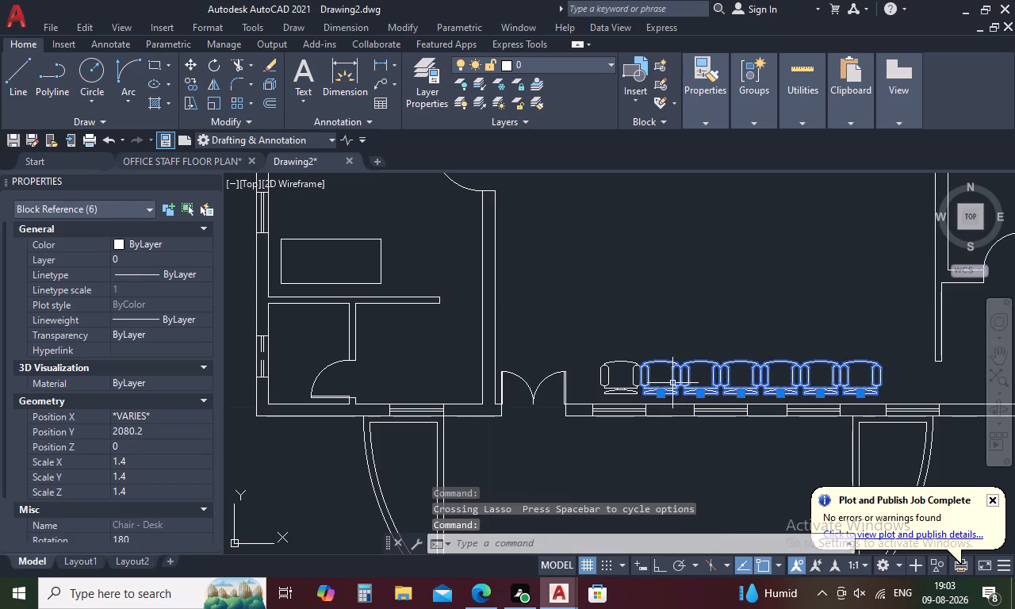
click(634, 378)
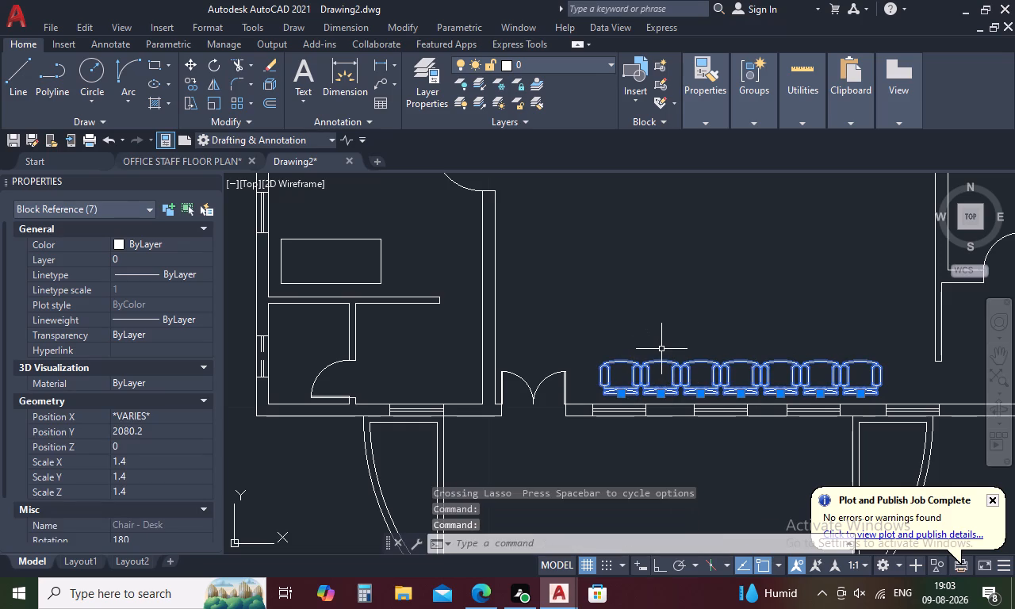
text(G)
key(space)
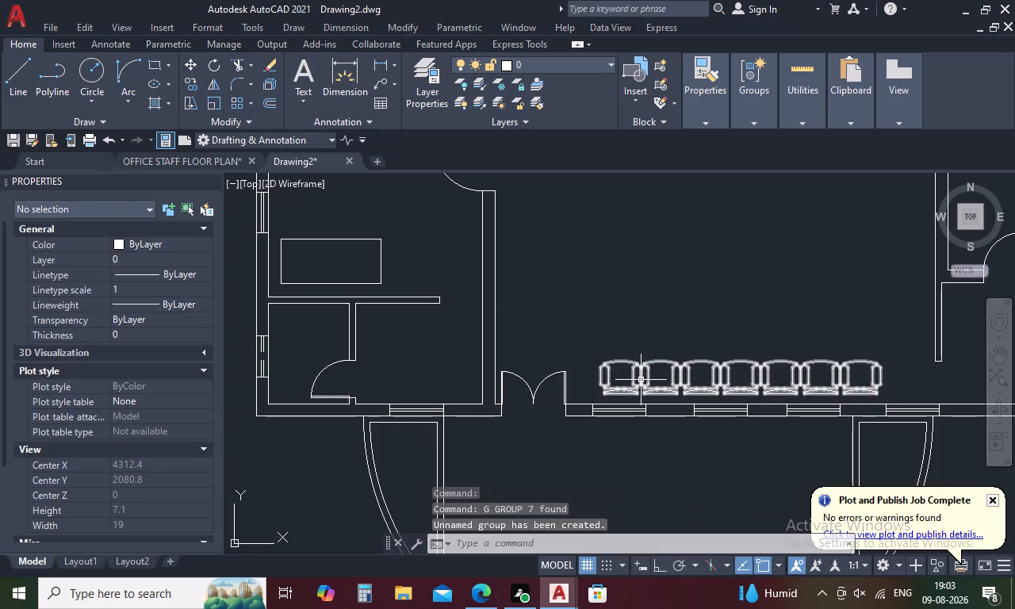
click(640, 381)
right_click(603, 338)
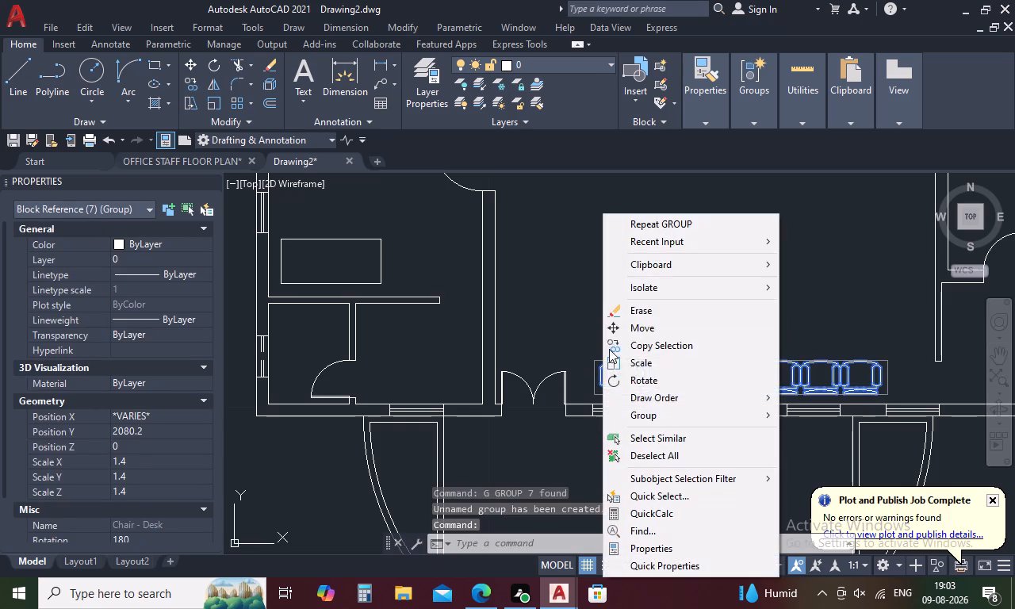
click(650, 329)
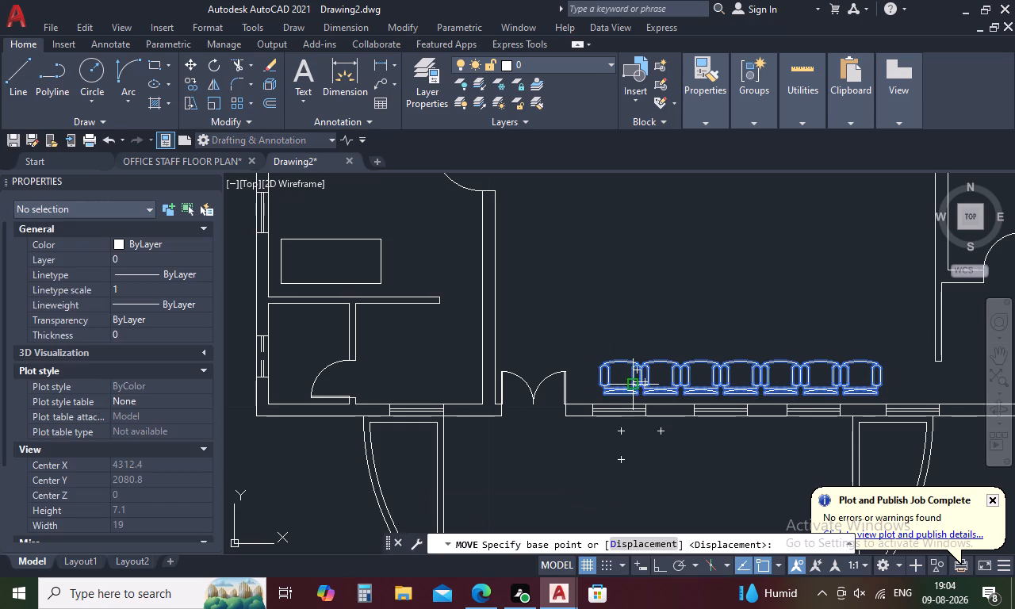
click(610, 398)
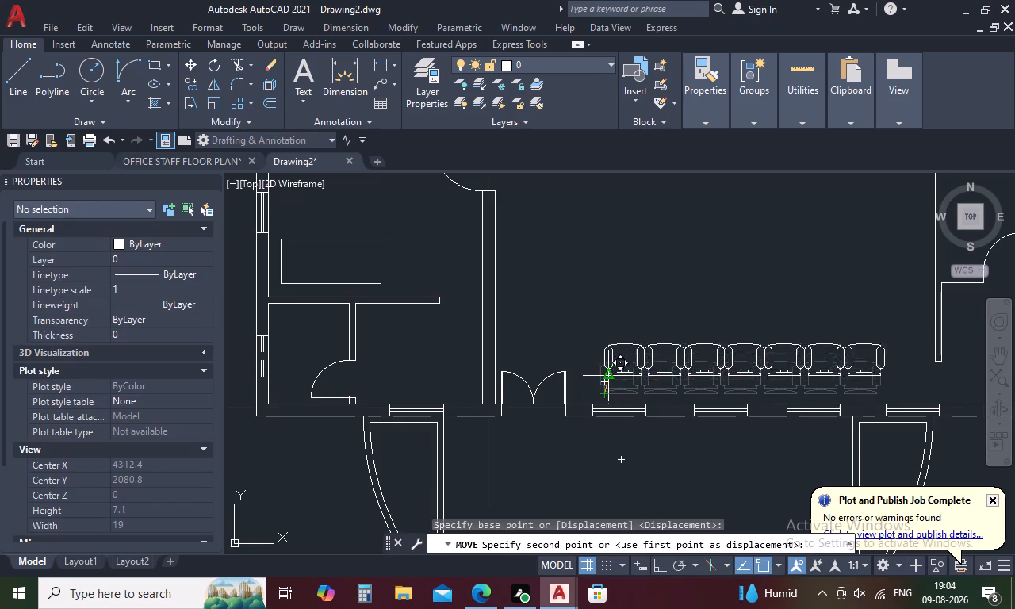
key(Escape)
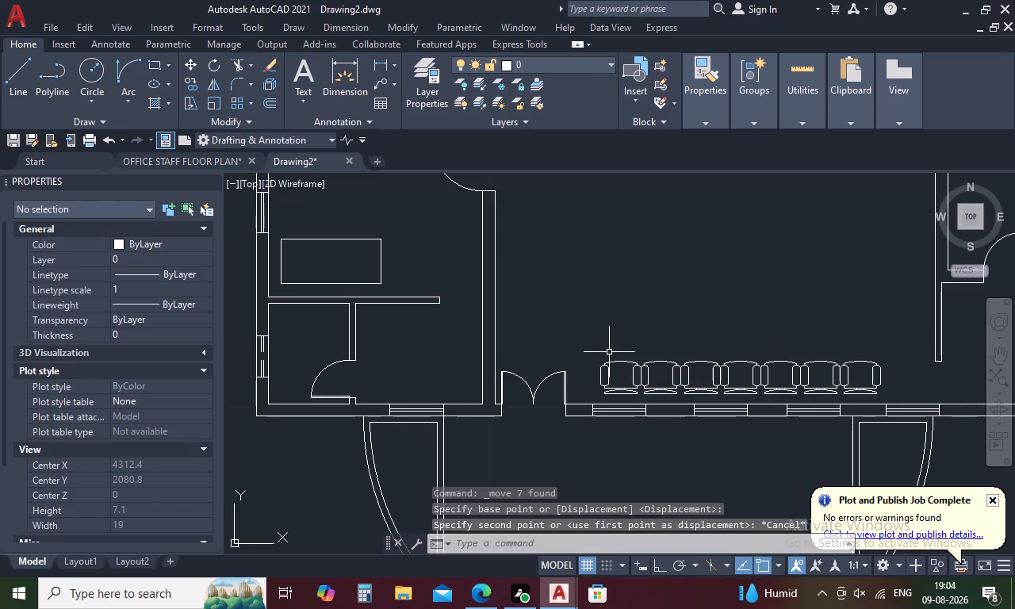
Copy the grouped chair row three times northward at about 1 unit spacing, making four rows in the hall, with Ortho on for the last copy.
click(623, 360)
right_click(624, 360)
click(700, 347)
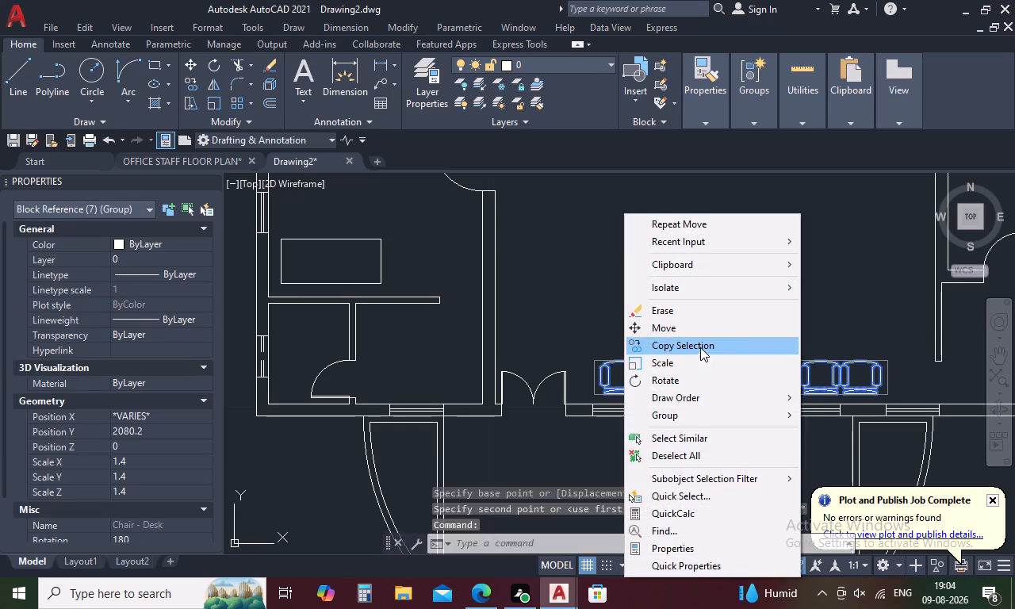
click(608, 397)
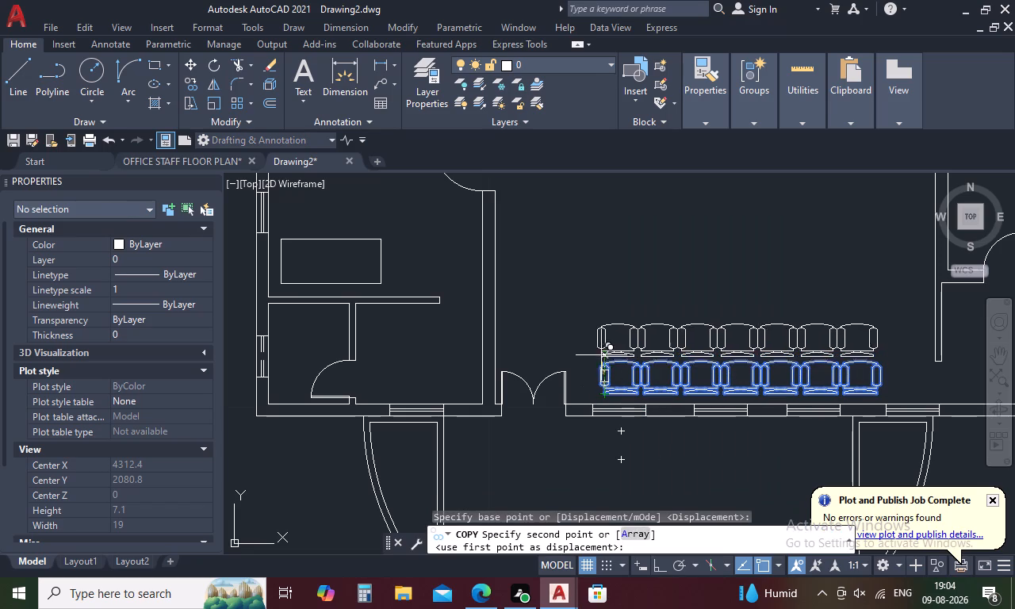
click(599, 347)
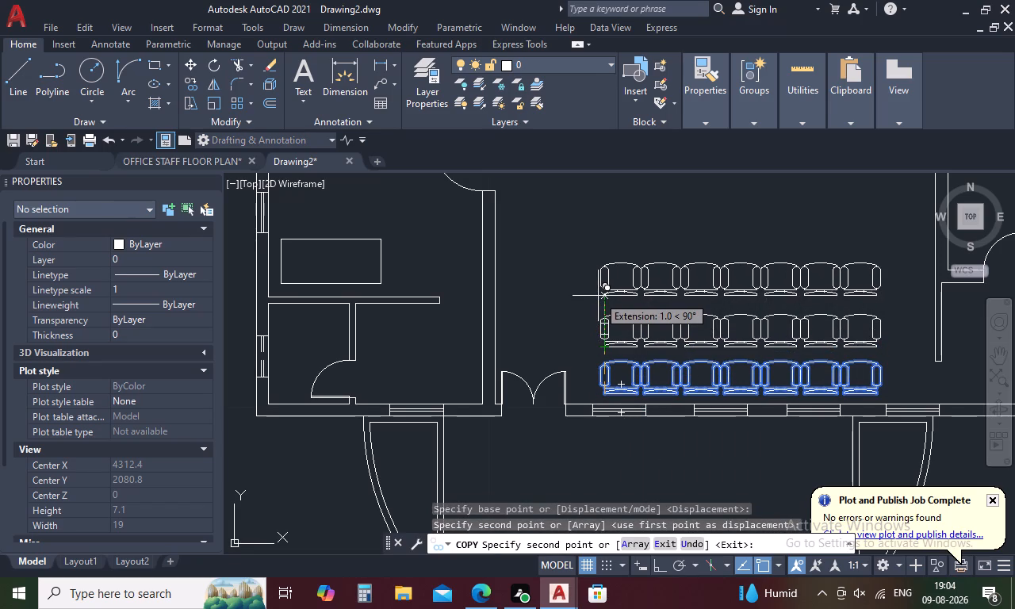
click(598, 296)
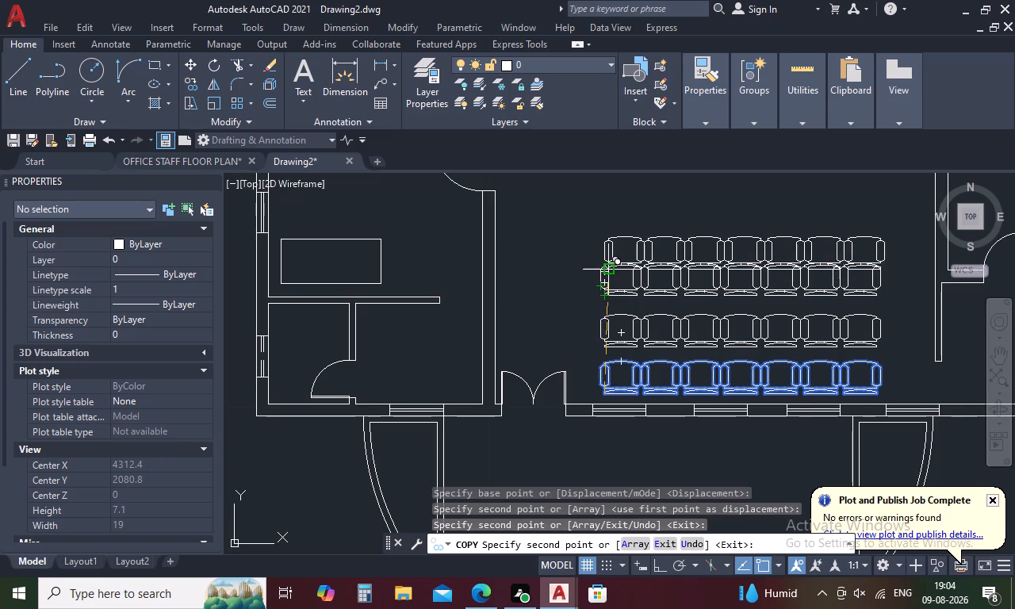
key(F8)
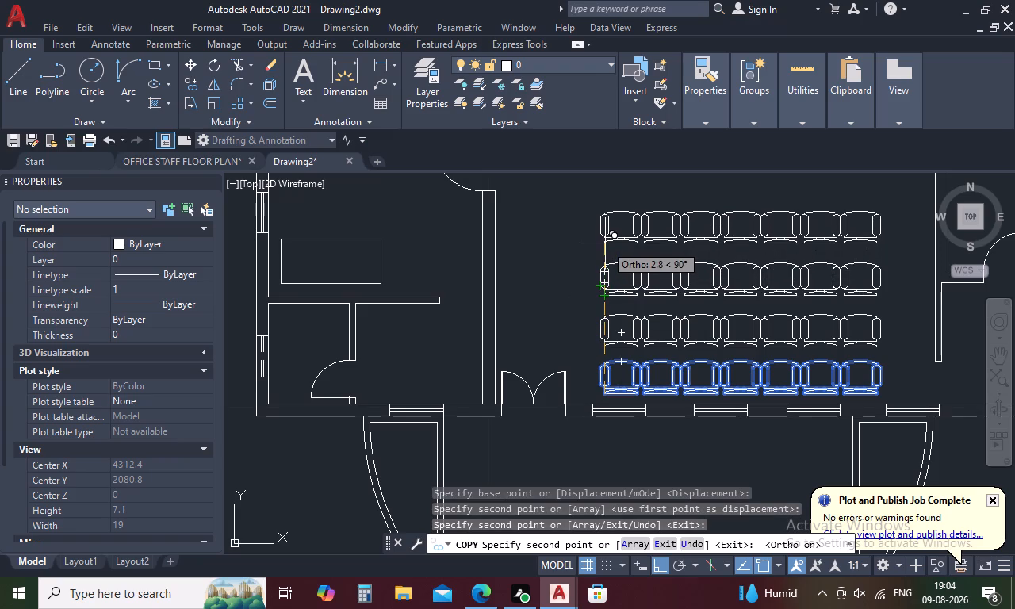
click(599, 246)
scroll(599, 246, down, 1)
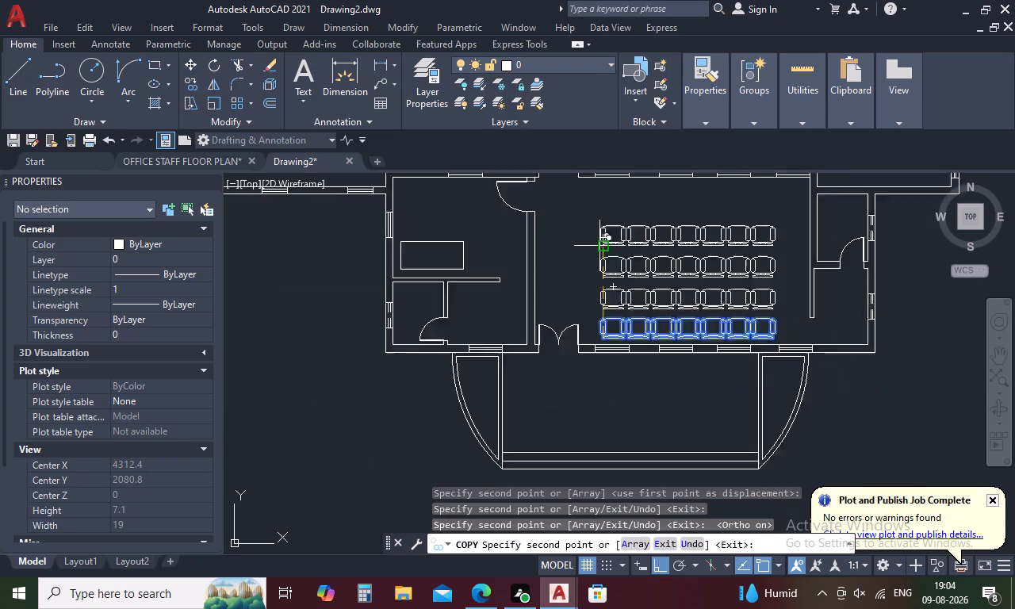
scroll(599, 246, down, 1)
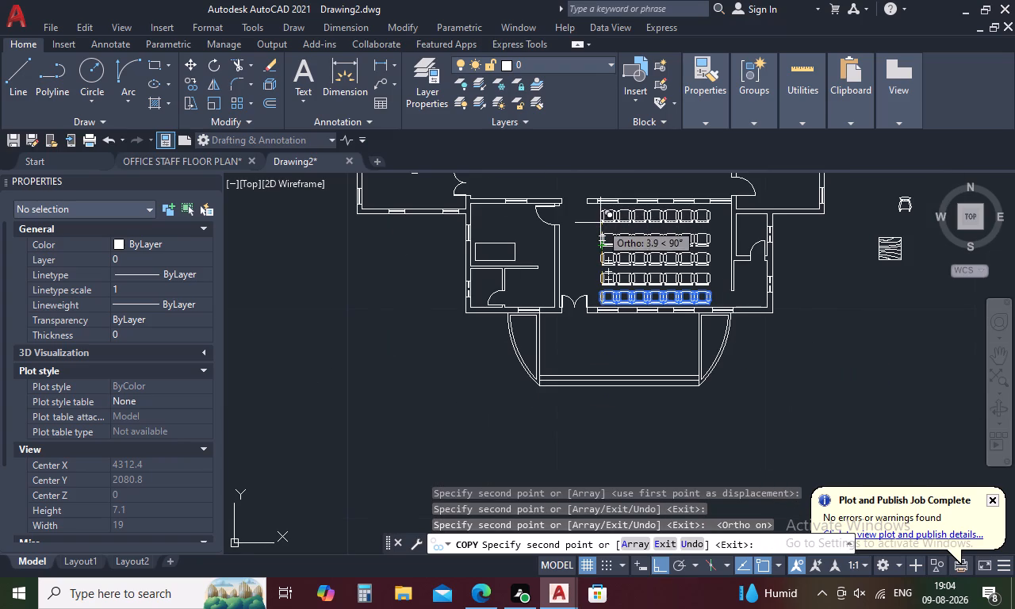
key(Escape)
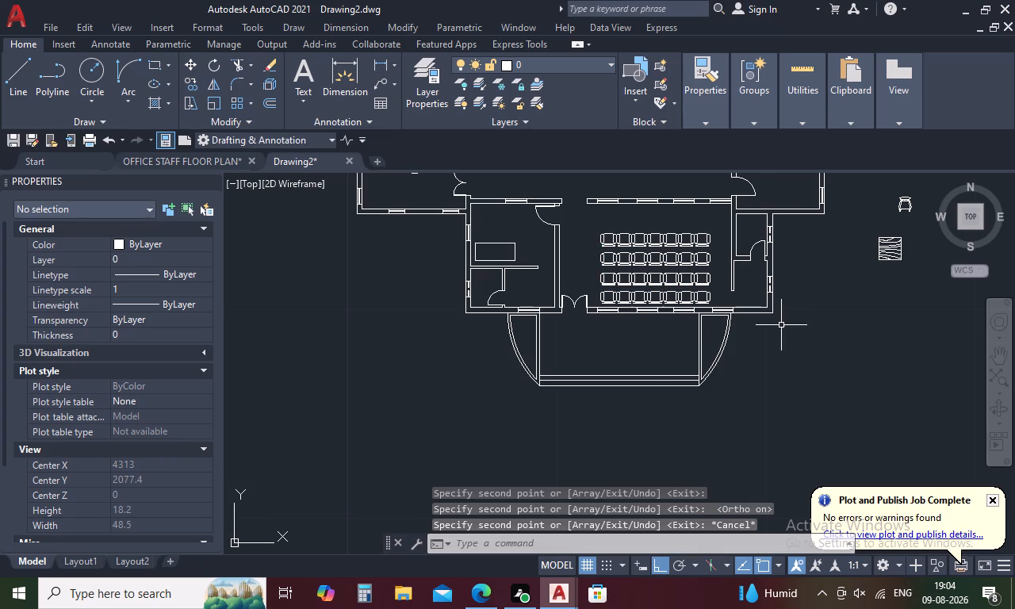
middle_drag(782, 328, 704, 430)
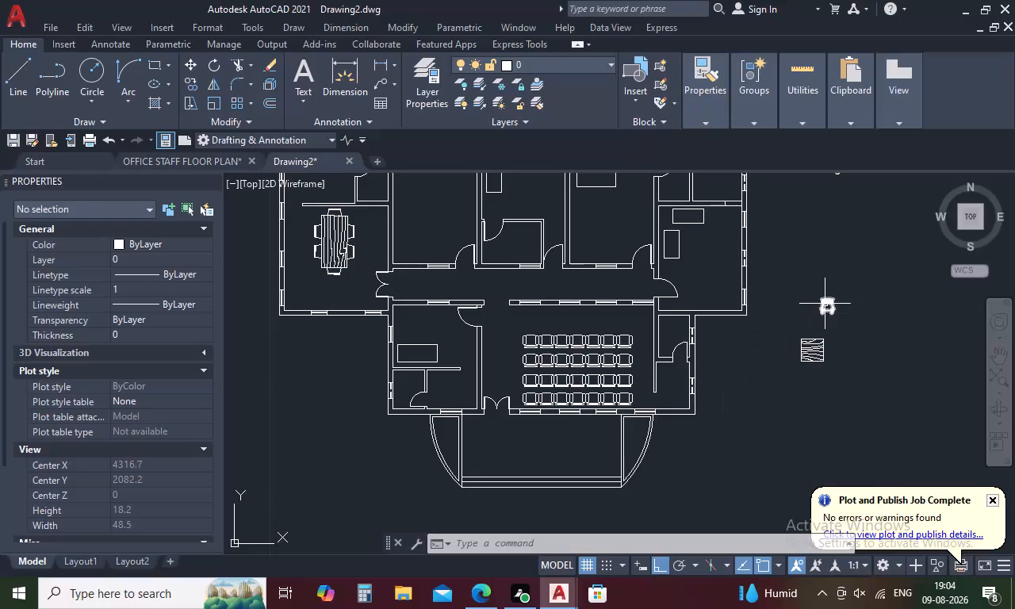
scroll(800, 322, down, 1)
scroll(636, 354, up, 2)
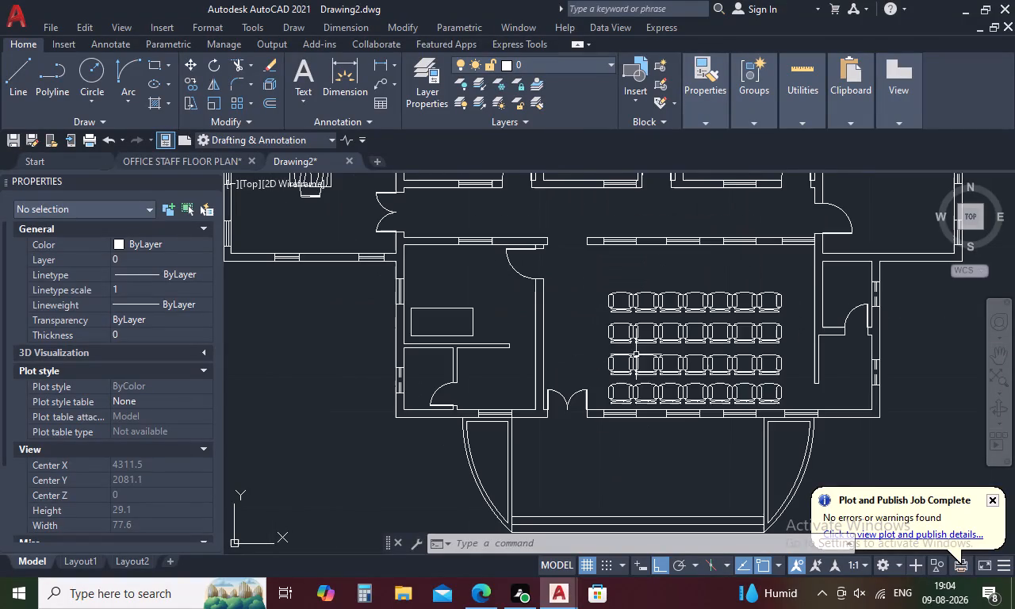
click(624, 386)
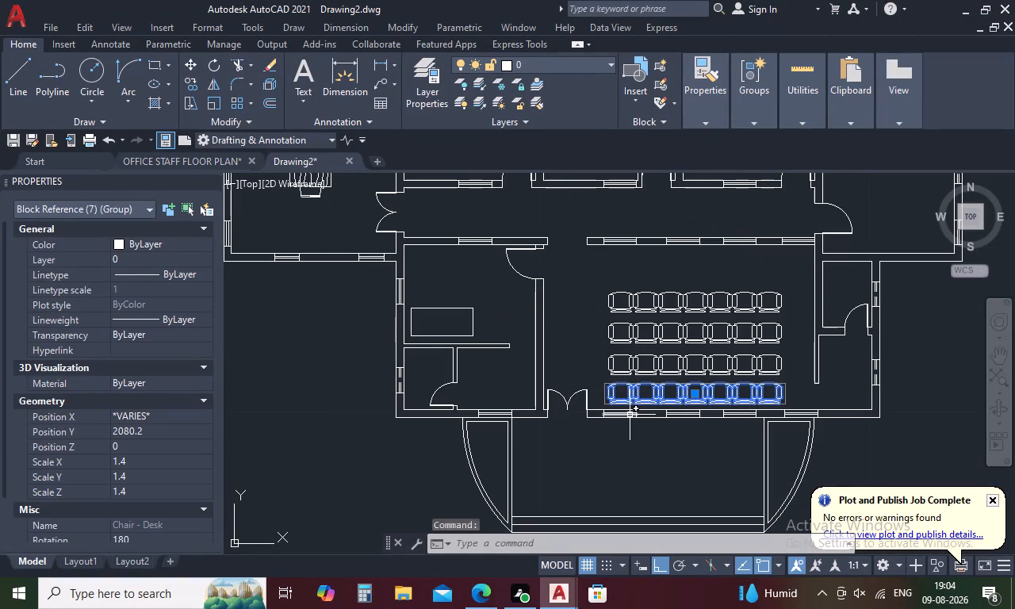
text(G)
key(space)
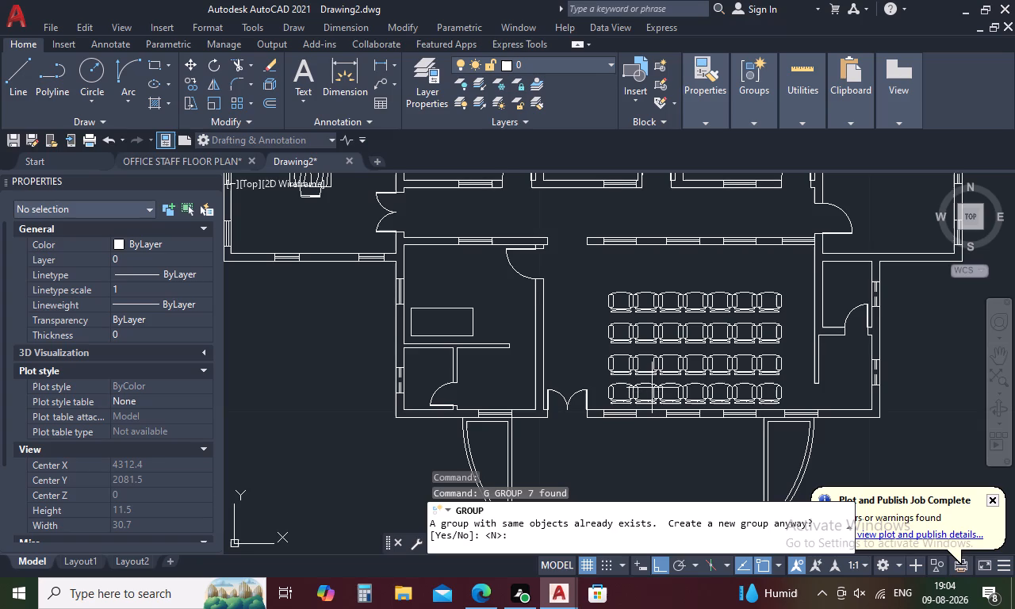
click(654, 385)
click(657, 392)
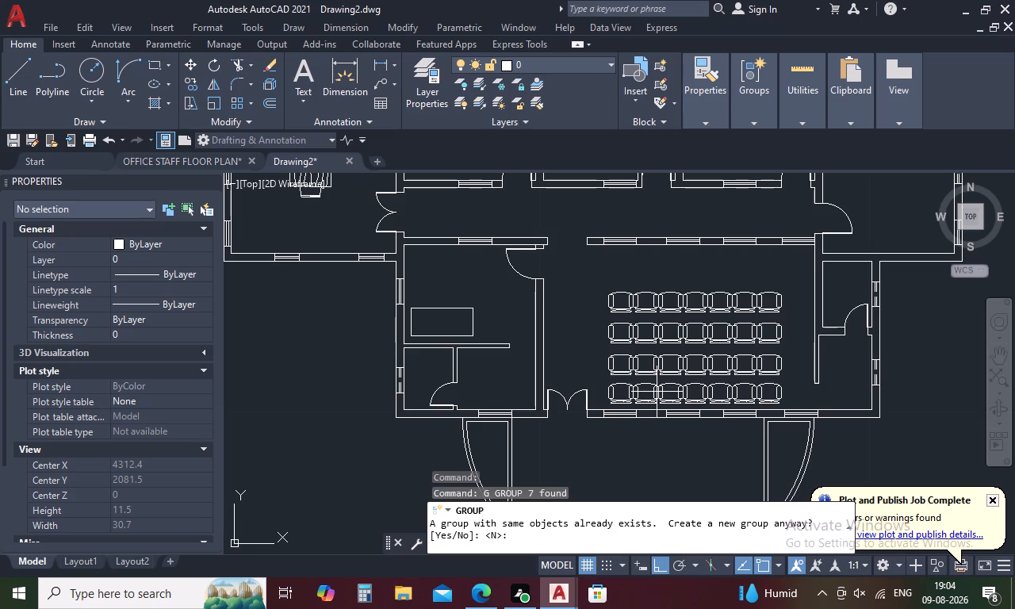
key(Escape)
Ungroup the seven desk chairs of the row along the hall's south wall.
click(662, 383)
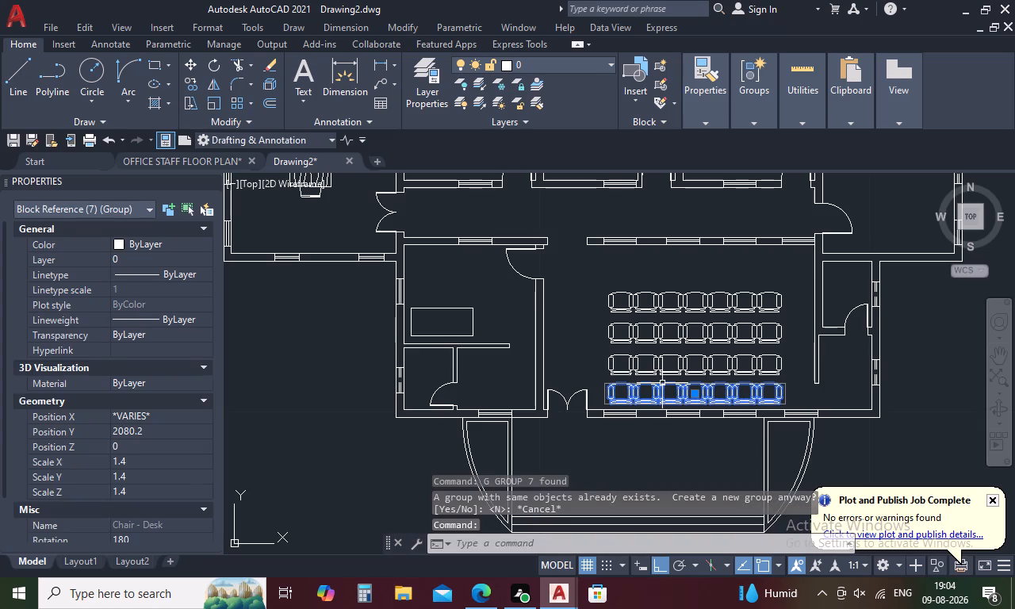
text(UN)
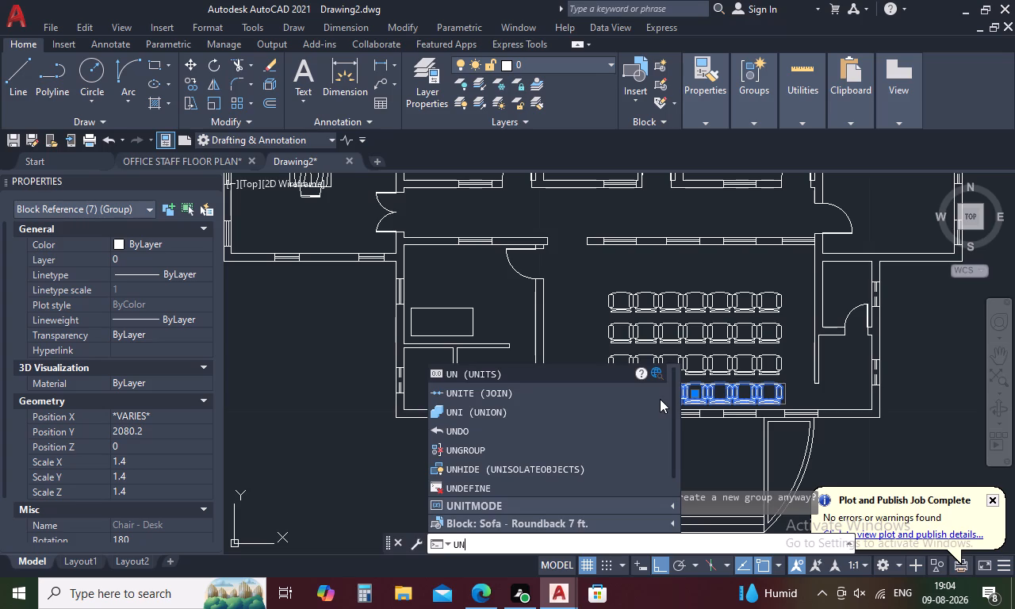
key(g)
key(space)
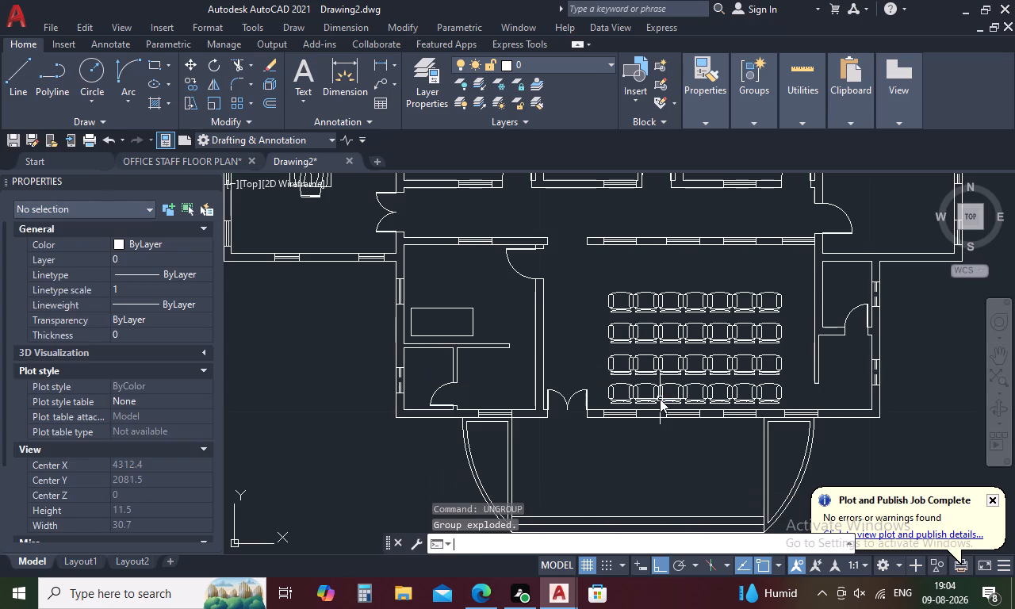
Copy the westernmost desk chair of the south row into the office west of the hall, just north of its desk, with Ortho off.
click(629, 390)
right_click(629, 390)
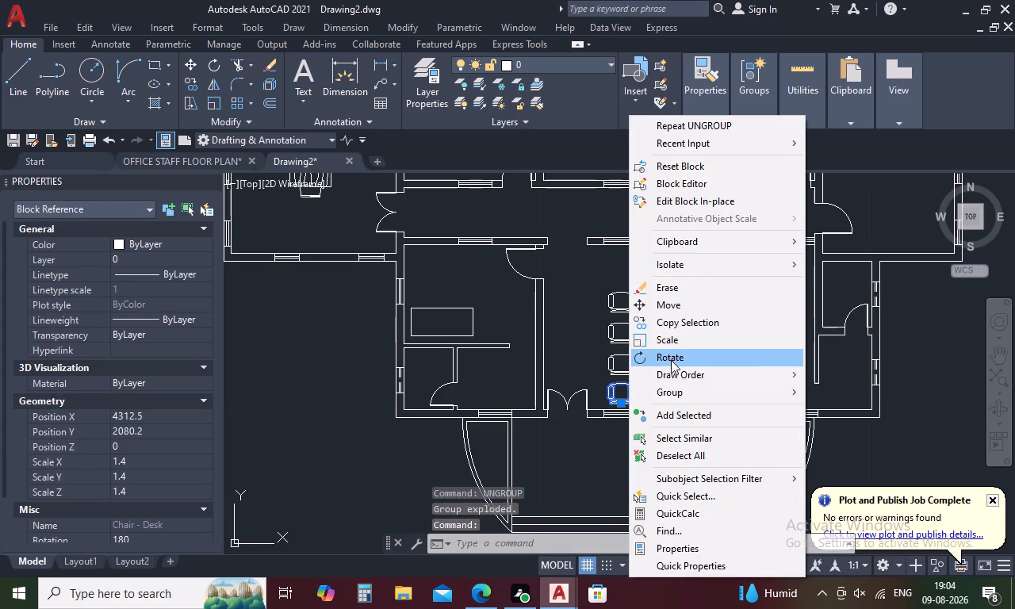
click(683, 318)
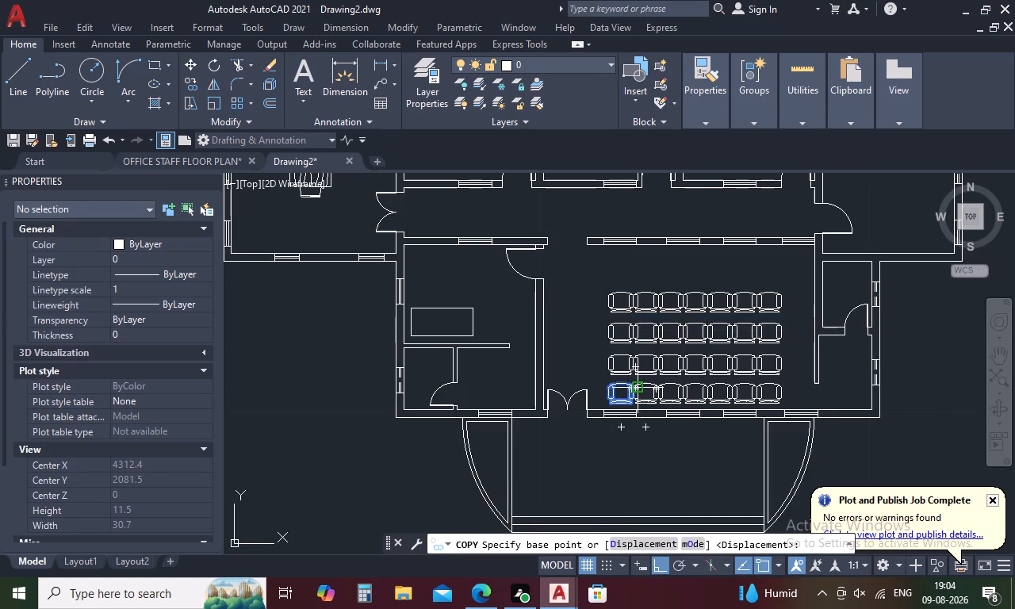
click(624, 402)
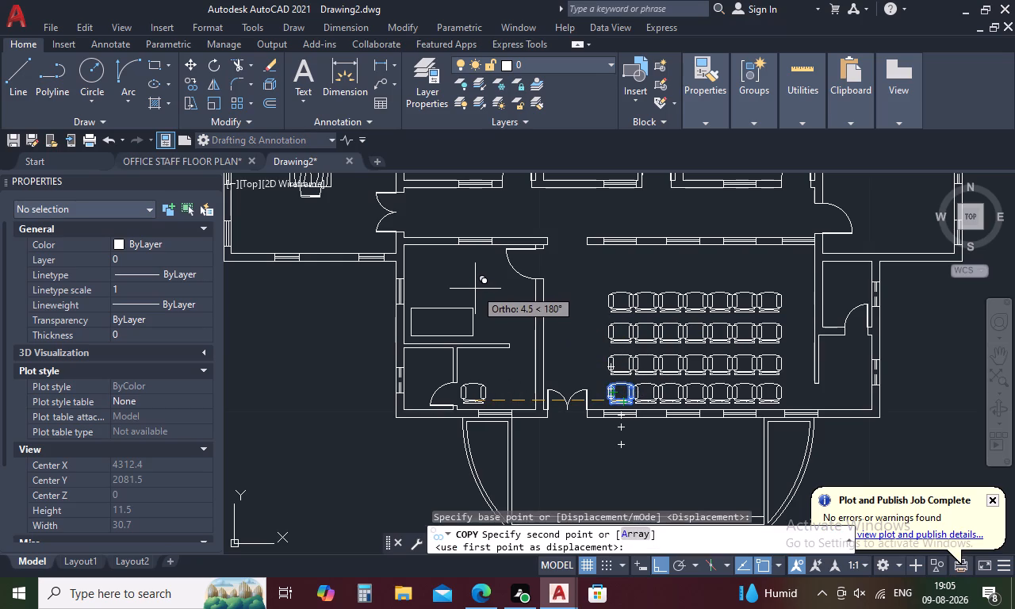
key(F8)
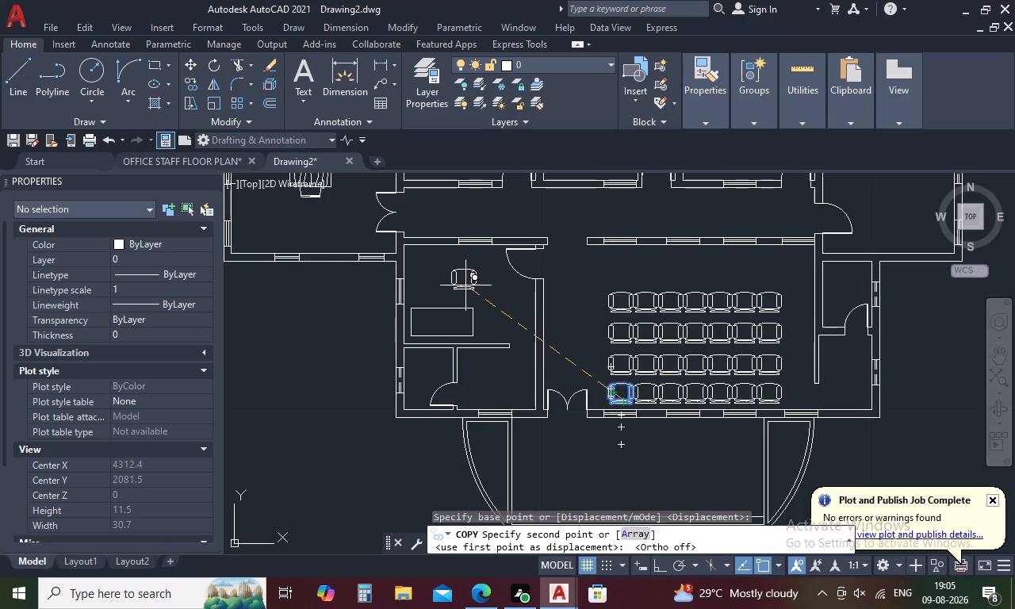
click(465, 285)
key(Escape)
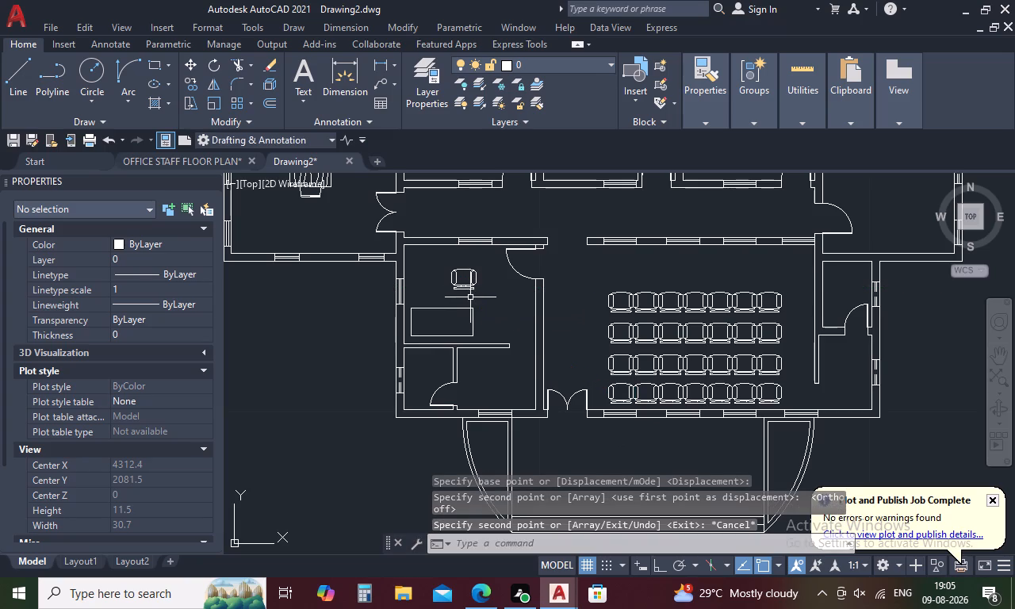
Rotate the copied desk chair in the west office by 90° so its back faces east.
click(469, 290)
right_click(469, 290)
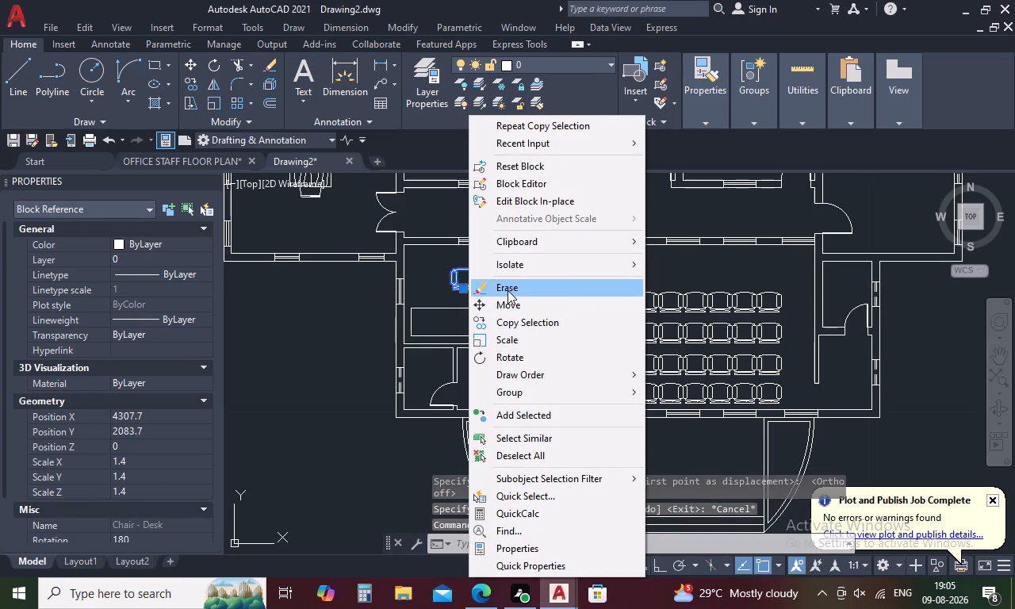
click(523, 350)
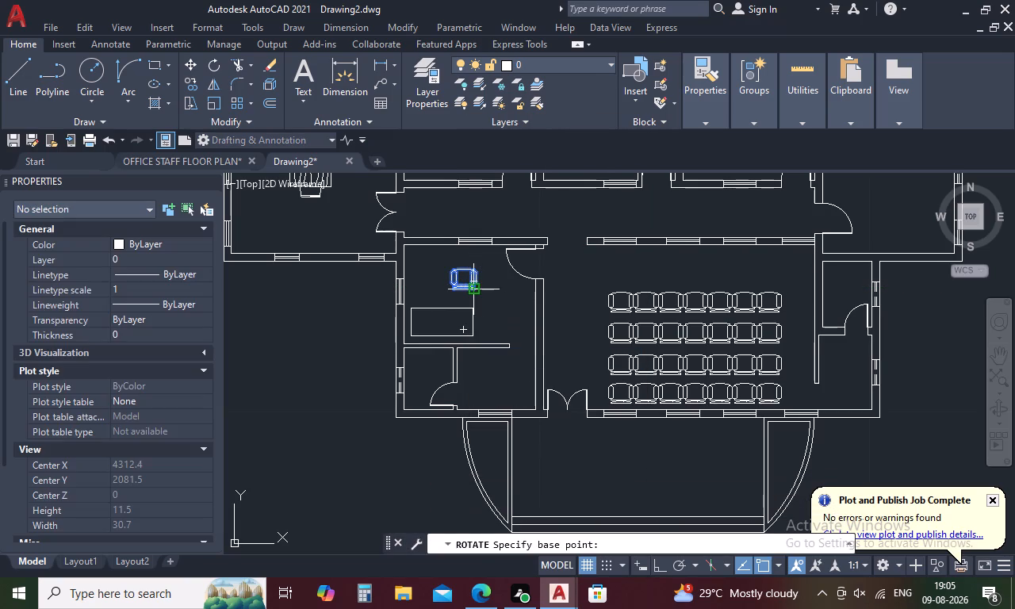
click(463, 291)
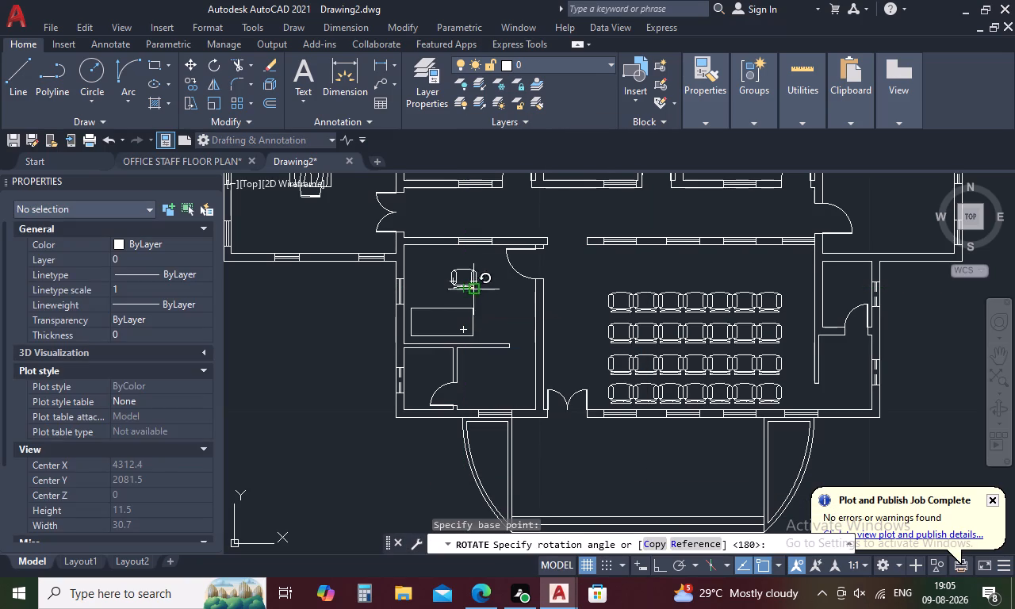
click(459, 257)
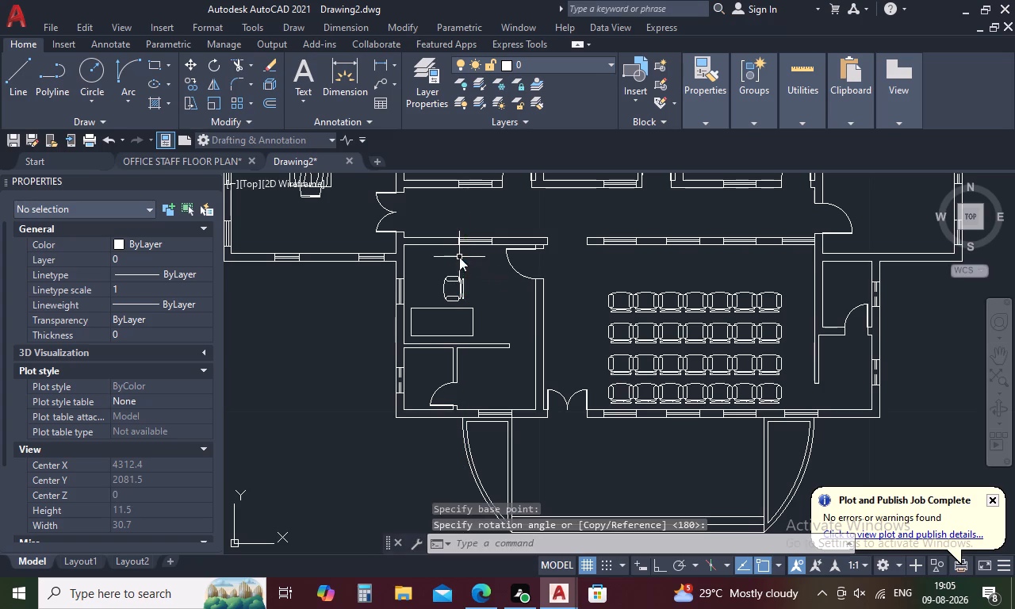
Move the rotated desk chair slightly southeast, bringing its back in line with the east end of the office desk.
scroll(506, 304, down, 2)
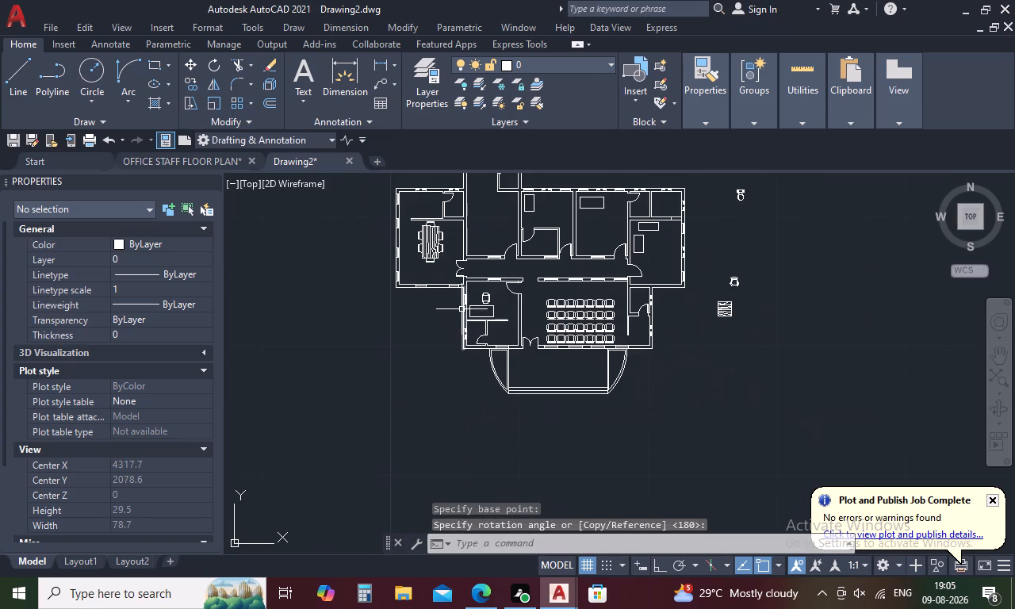
scroll(462, 304, up, 4)
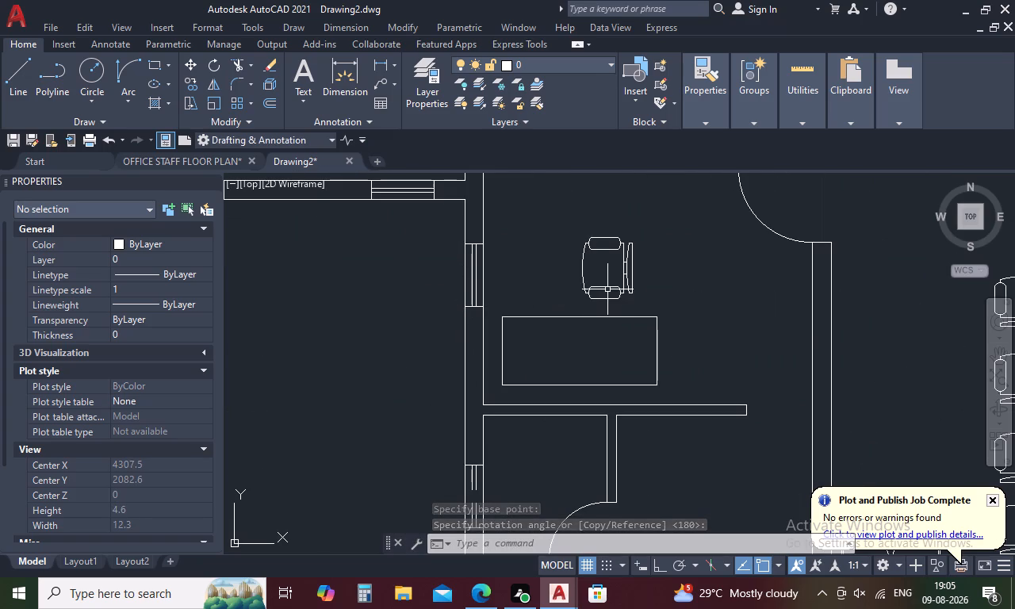
click(607, 289)
right_click(607, 289)
click(646, 310)
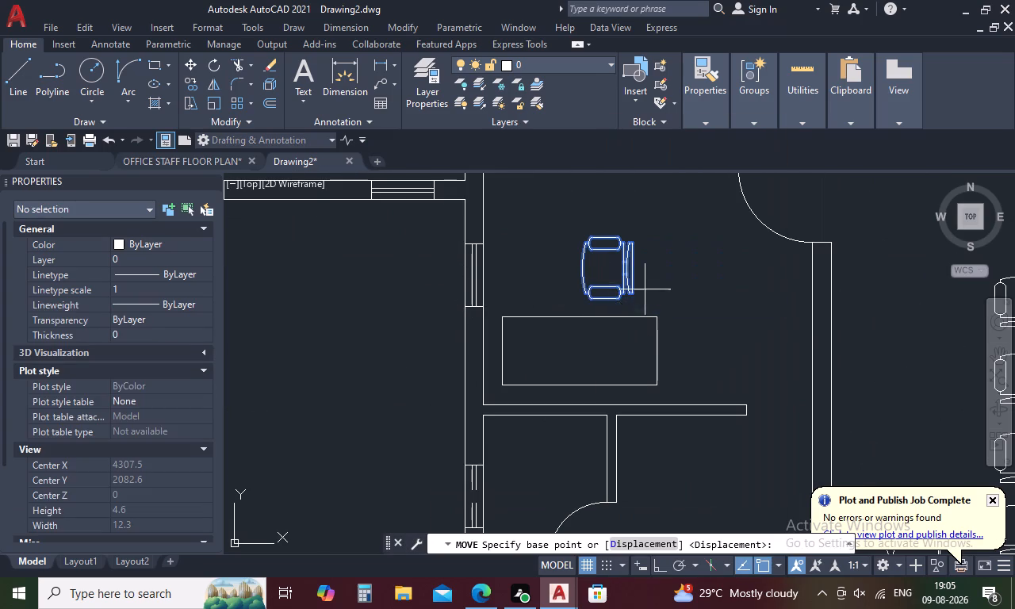
click(634, 272)
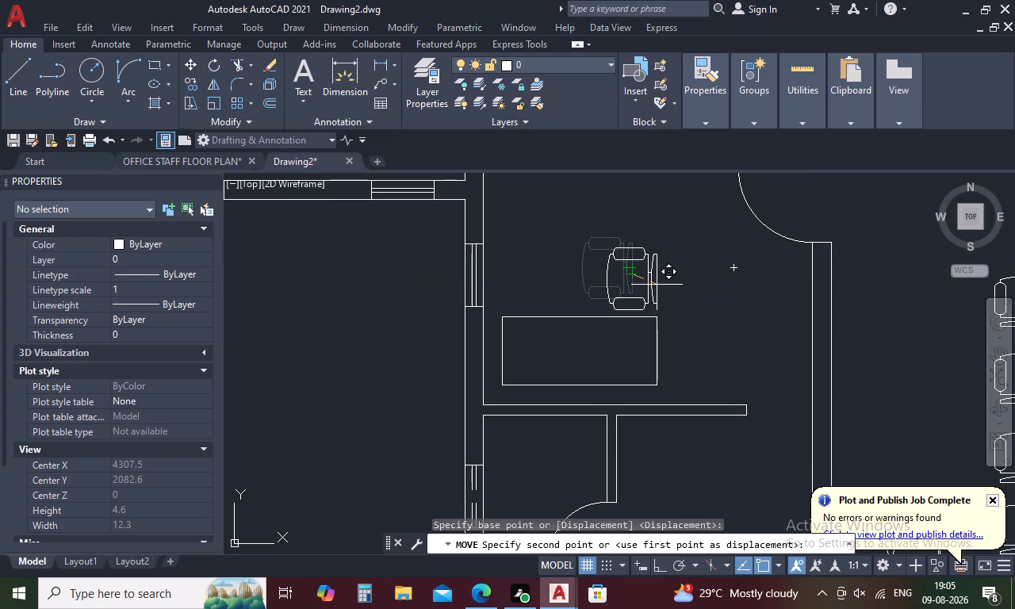
click(657, 284)
Rotate the rocking chair block outside the plan, above the wood-grain table, by about 87°.
scroll(668, 291, down, 3)
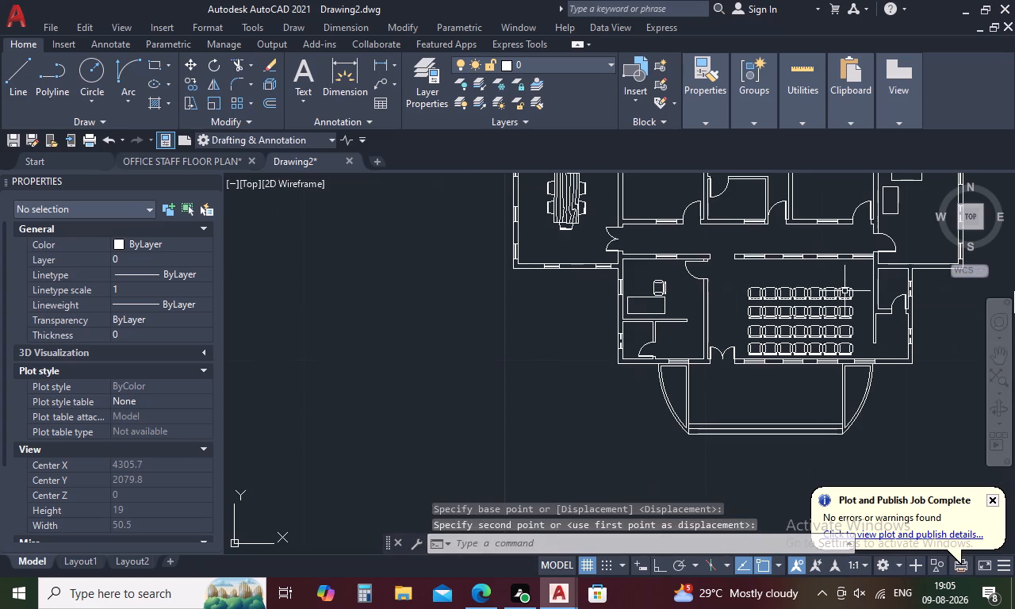
middle_drag(852, 289, 672, 289)
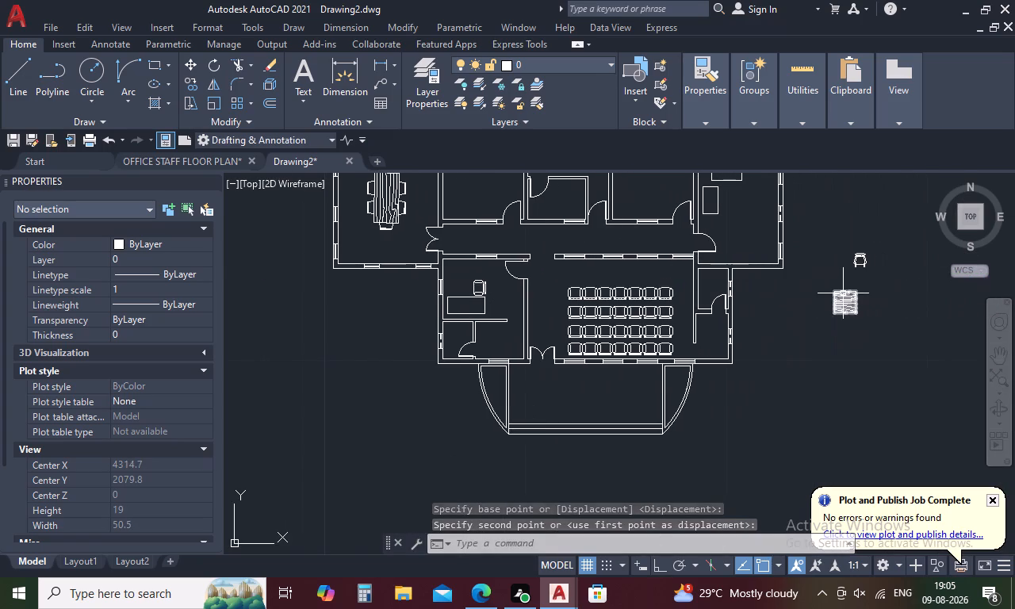
click(864, 261)
right_click(864, 261)
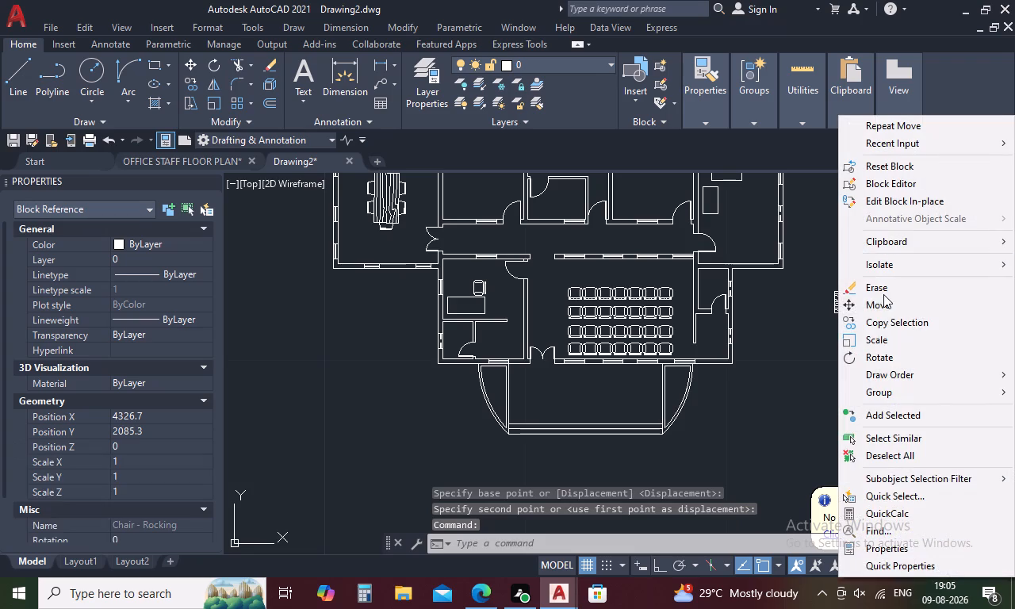
click(893, 353)
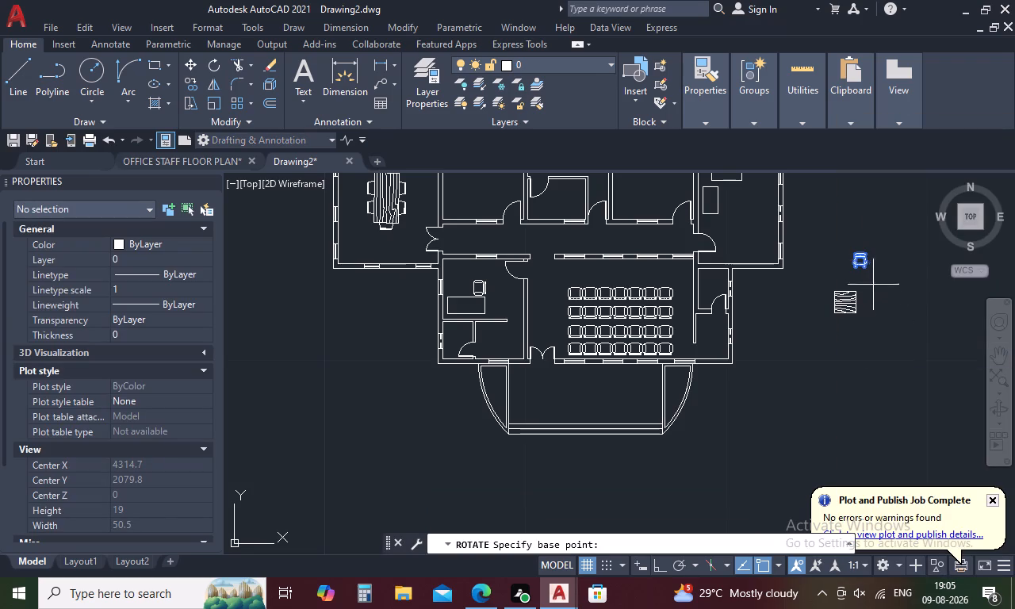
click(860, 265)
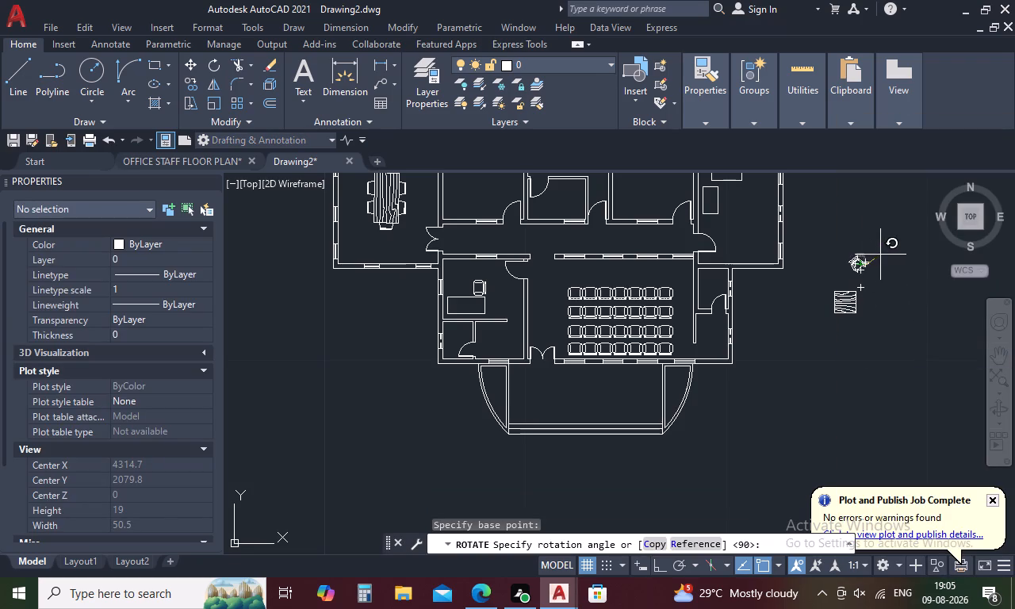
click(864, 253)
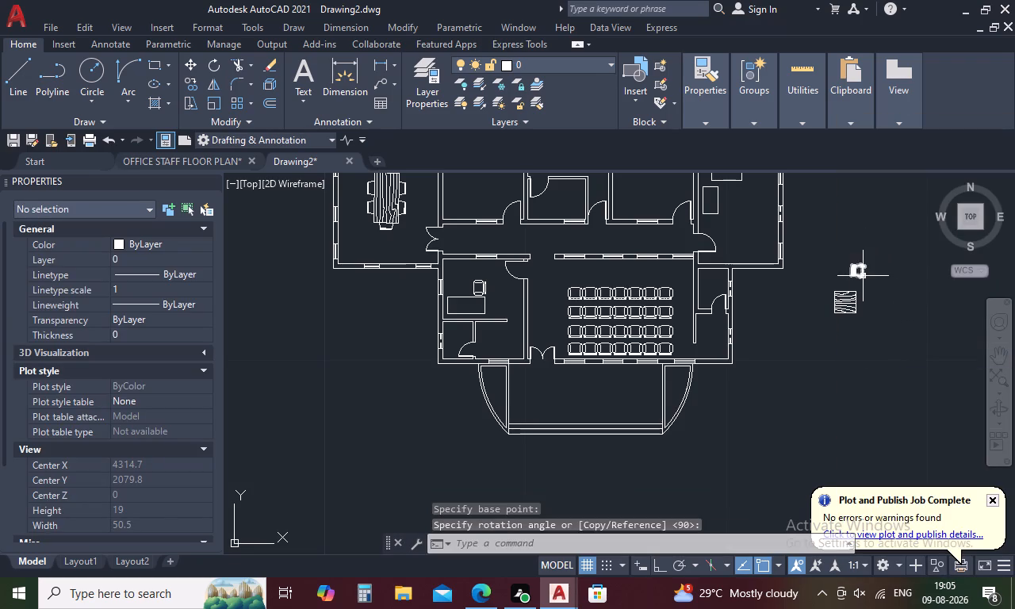
Scale the rocking chair block outside the plan by a factor of about 1.4.
click(863, 276)
right_click(863, 276)
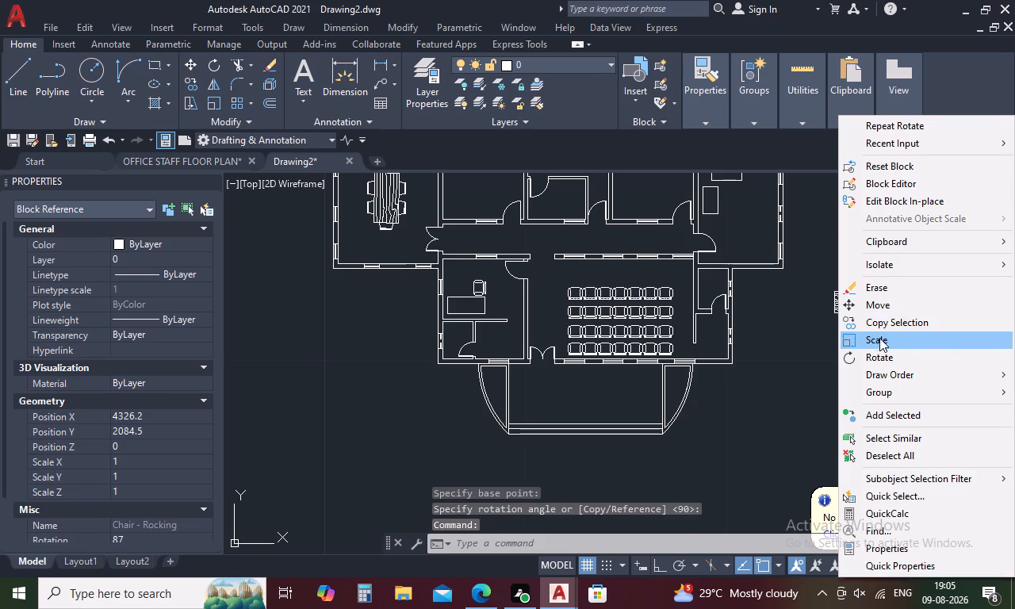
click(884, 340)
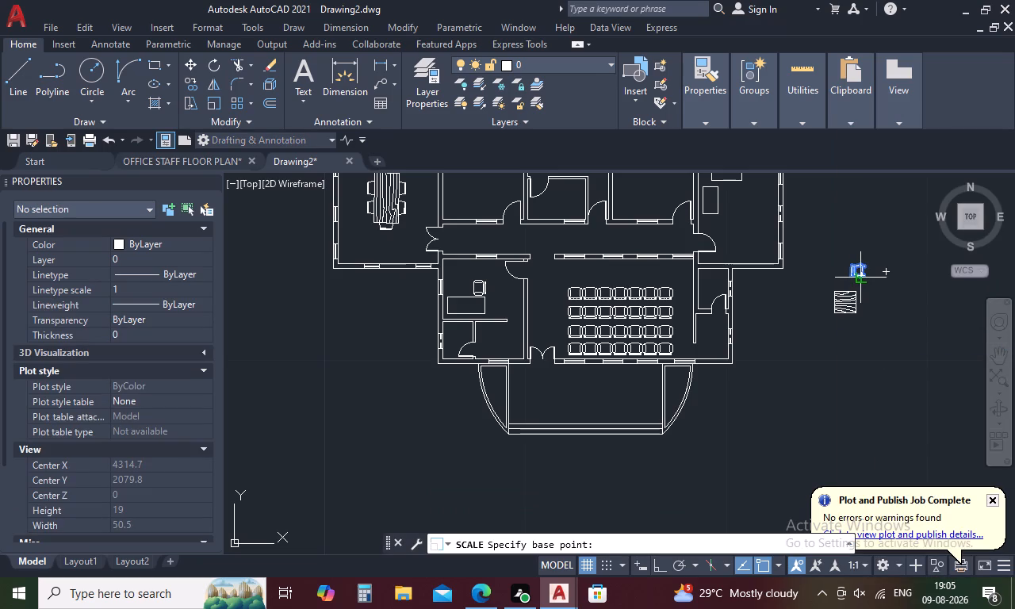
click(864, 278)
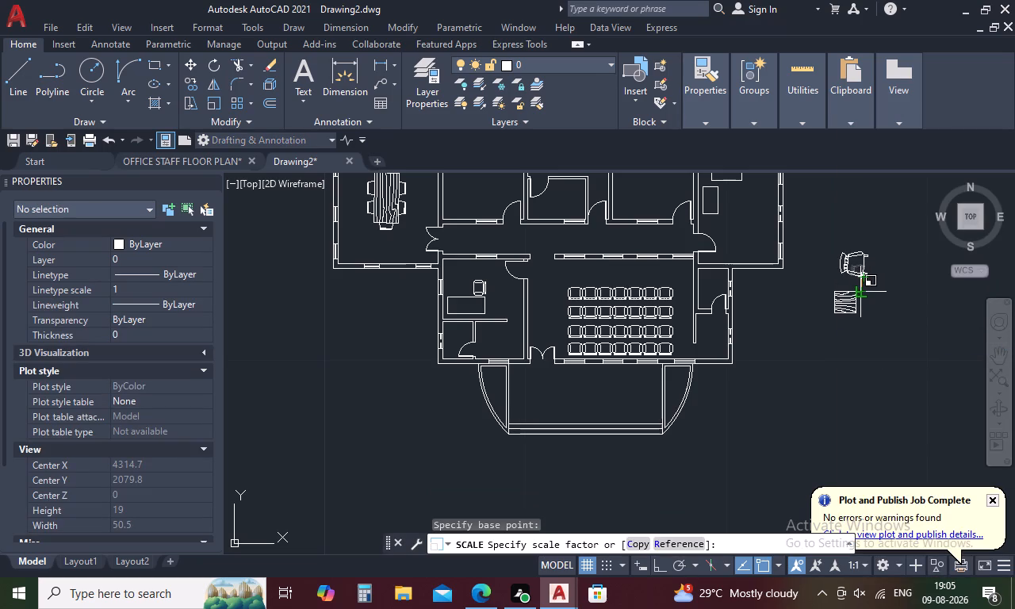
middle_drag(864, 287, 741, 351)
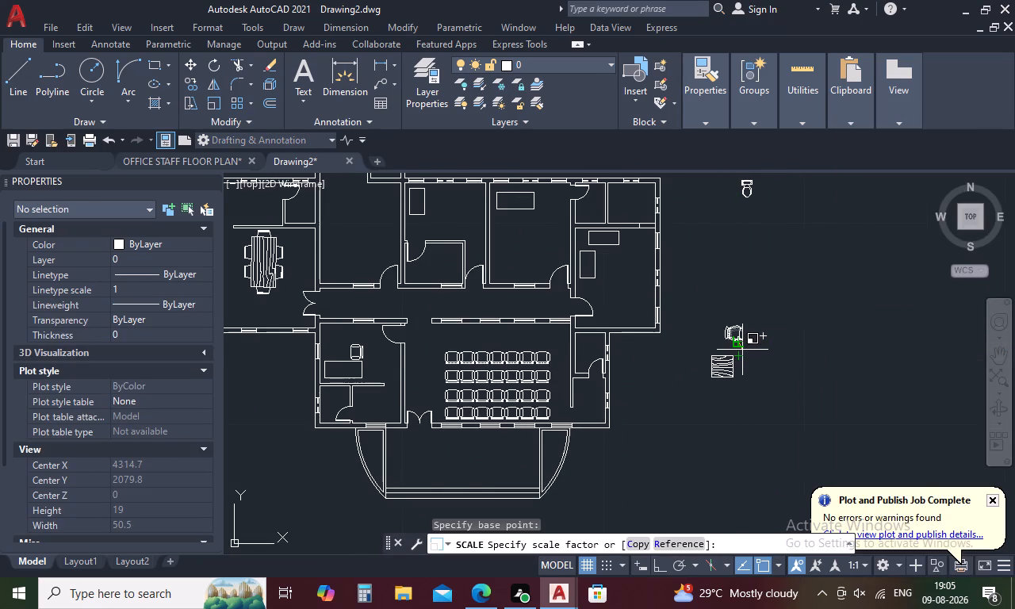
scroll(742, 350, up, 1)
click(742, 350)
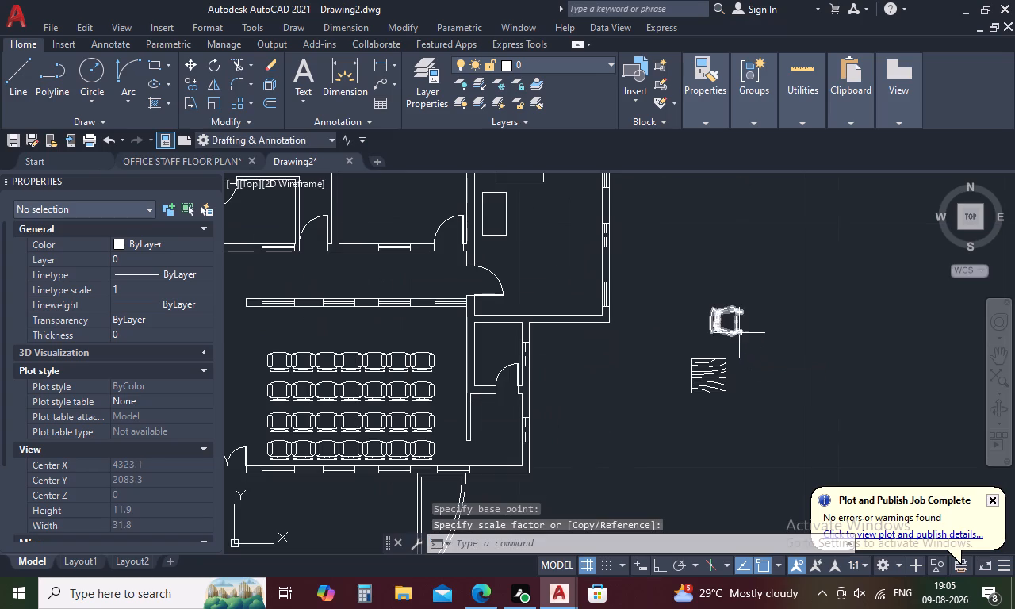
Copy the rocking chair block from outside the plan into the west office, beside the west window and north of the desk.
click(739, 331)
right_click(739, 331)
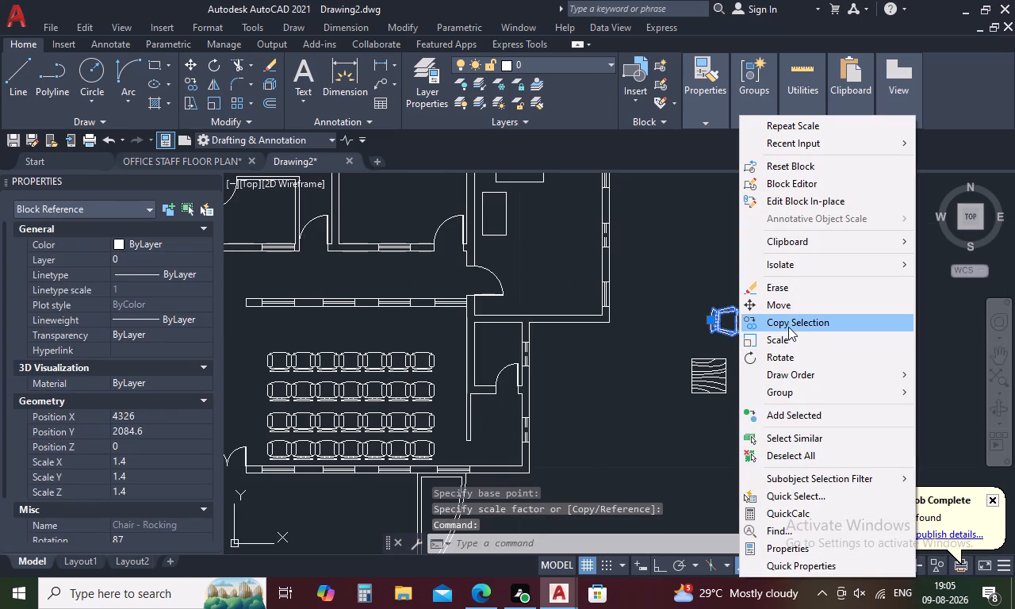
click(788, 327)
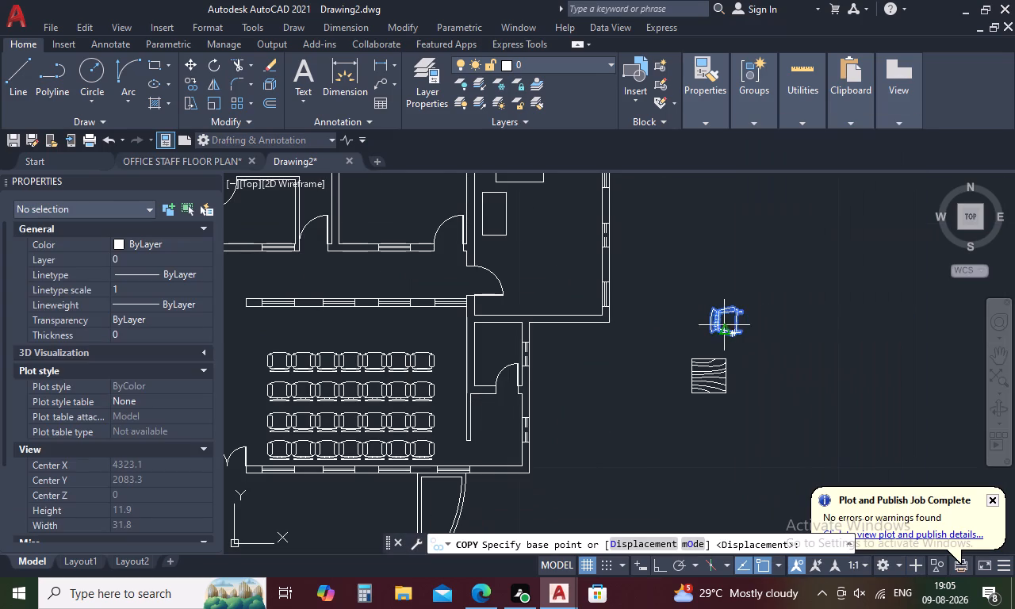
click(719, 324)
scroll(643, 339, down, 2)
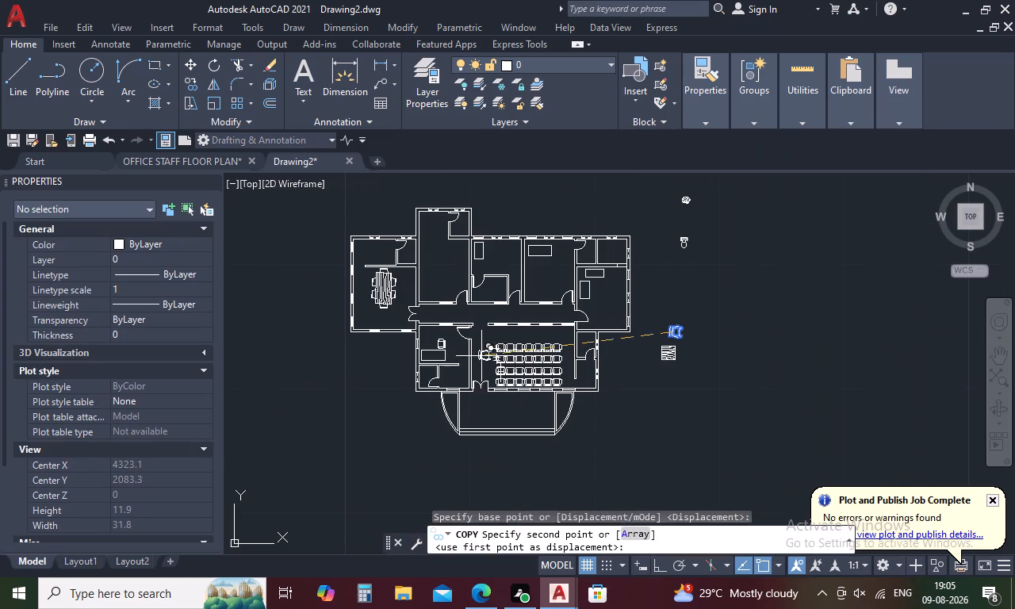
scroll(423, 347, up, 4)
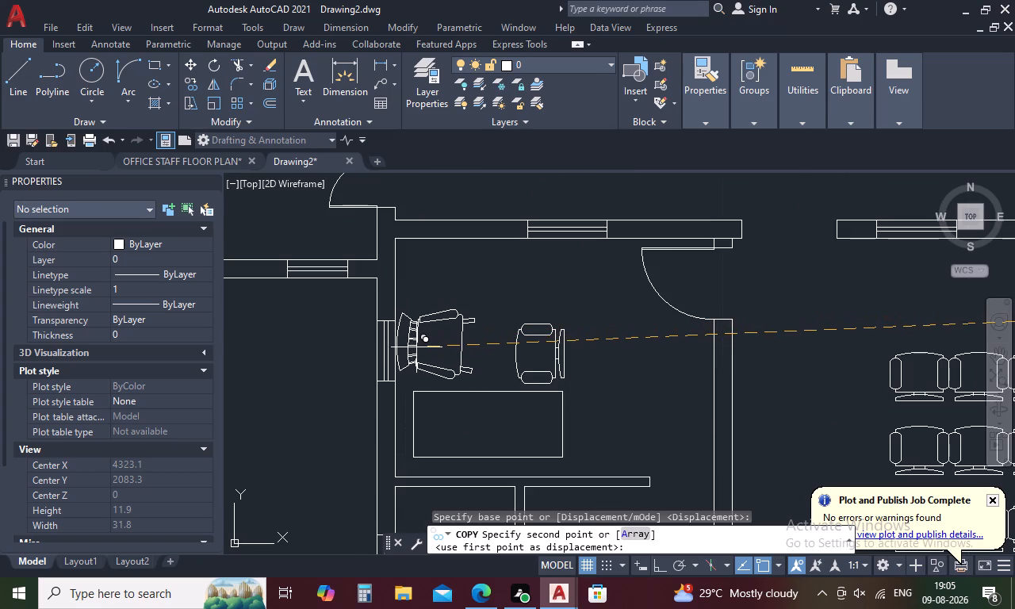
click(416, 331)
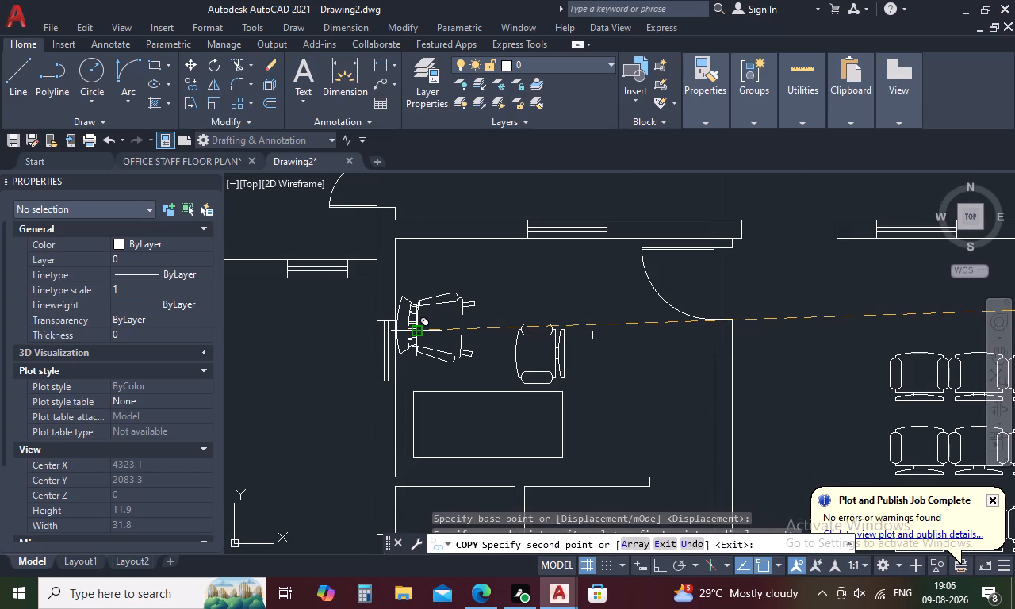
key(Escape)
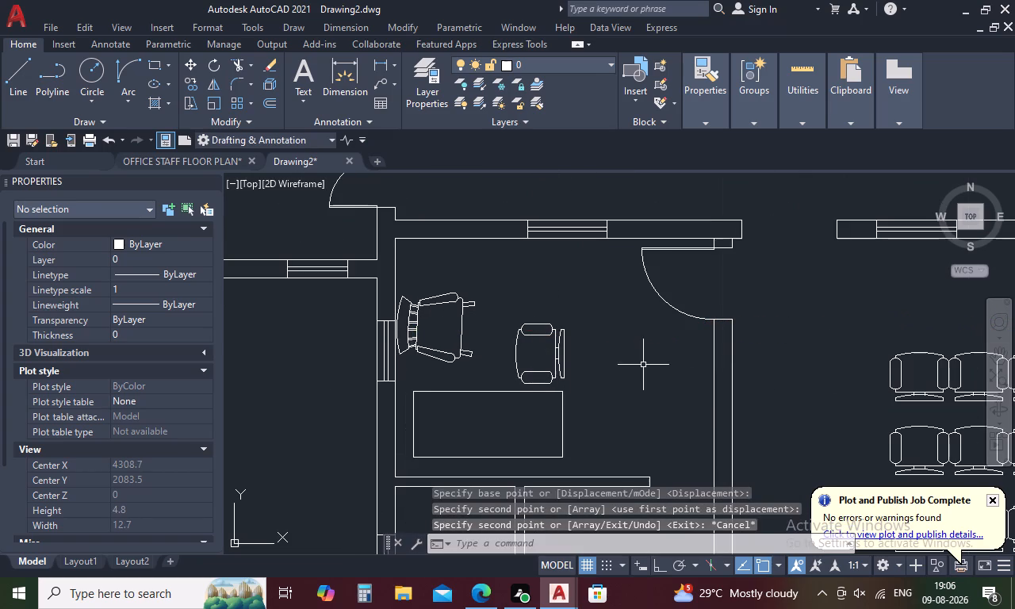
Move the desk chair in the west office about 0.4 east, leaving room for a table between the two chairs.
click(561, 355)
right_click(561, 355)
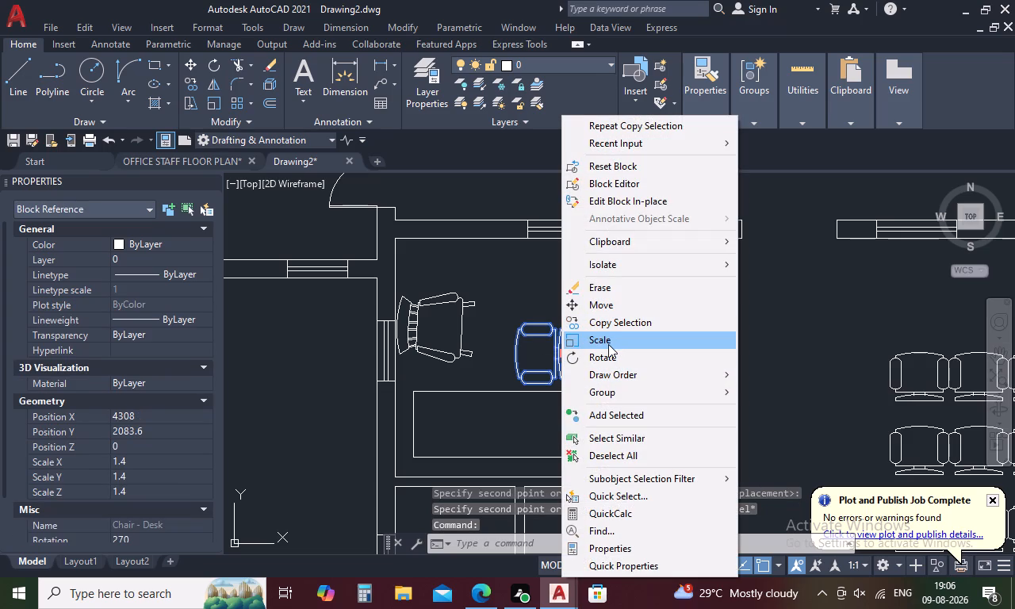
click(606, 304)
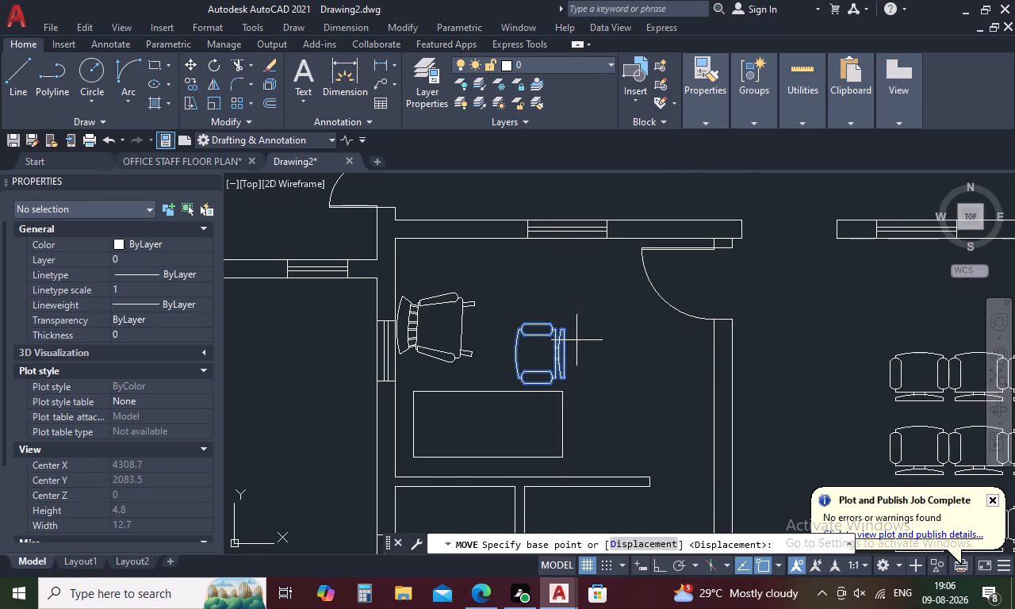
click(562, 348)
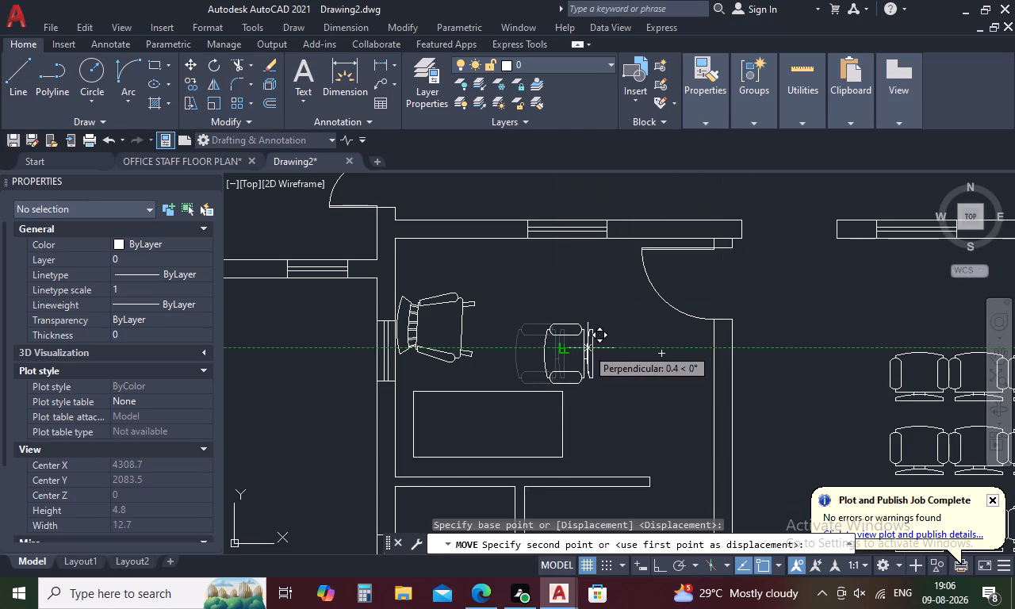
click(588, 348)
Draw a narrow north-south rectangular table between the rocking chair and the desk chair in the west office.
text(REC)
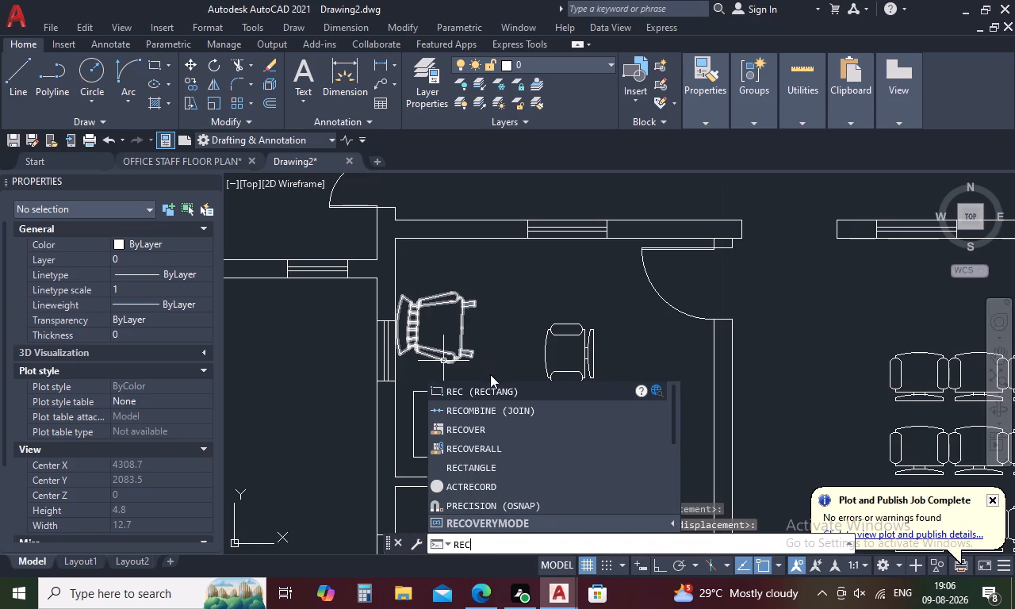
key(space)
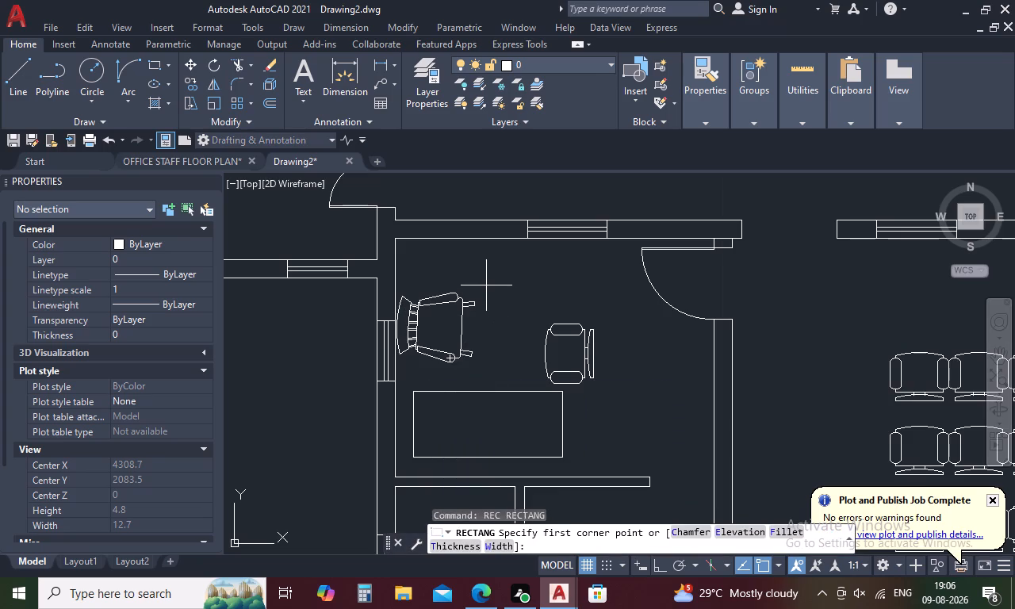
click(484, 285)
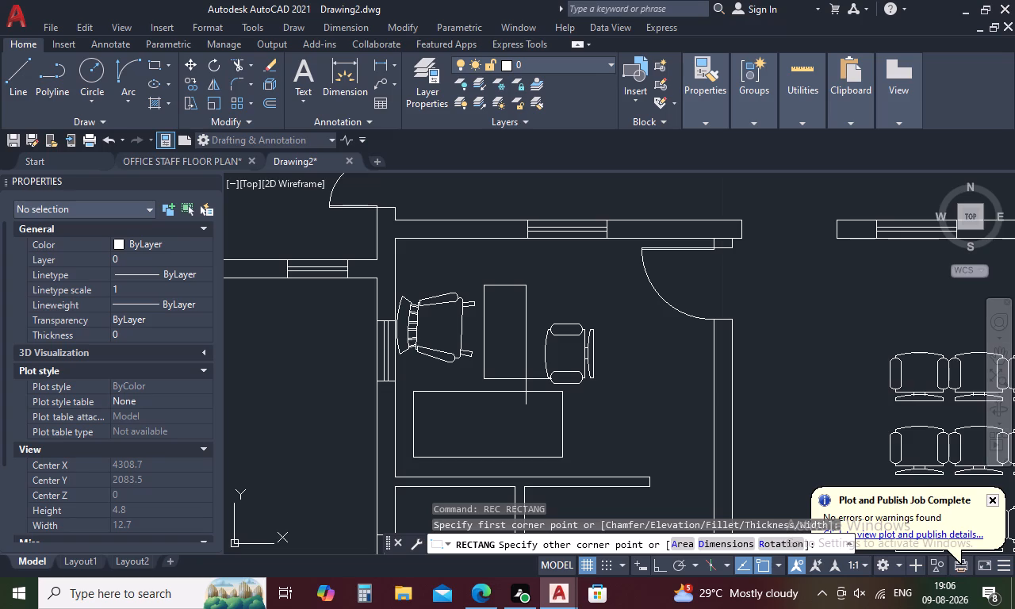
click(527, 379)
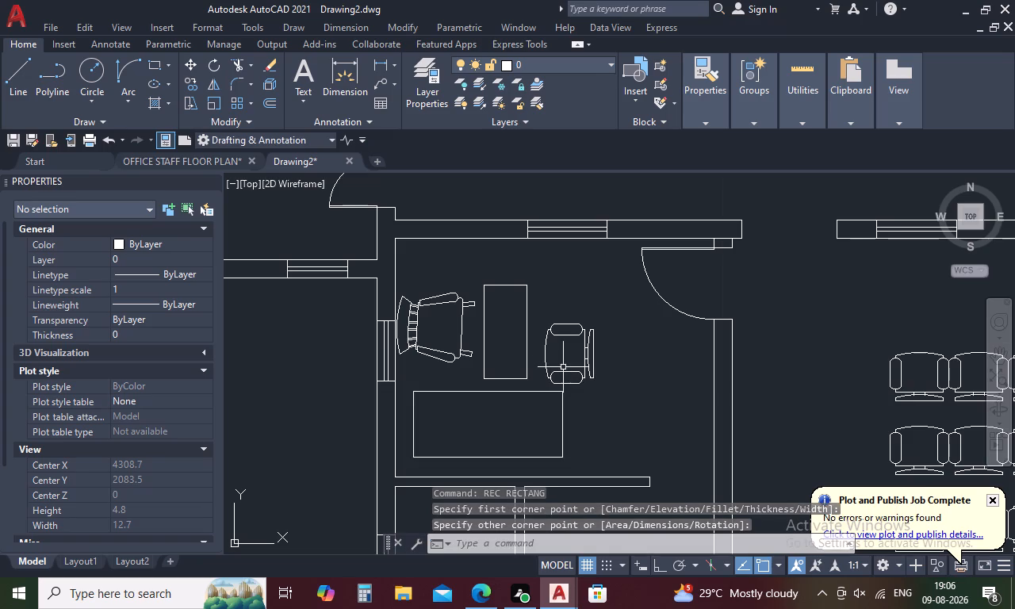
Move the desk chair about 0.1 west, closer to the new table's east side.
click(571, 372)
right_click(571, 372)
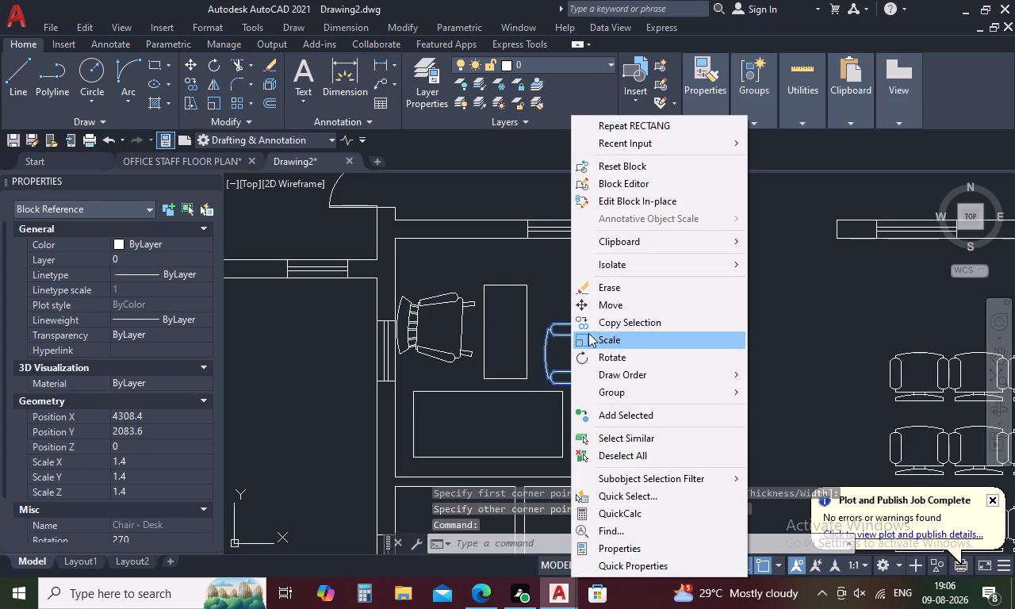
click(603, 310)
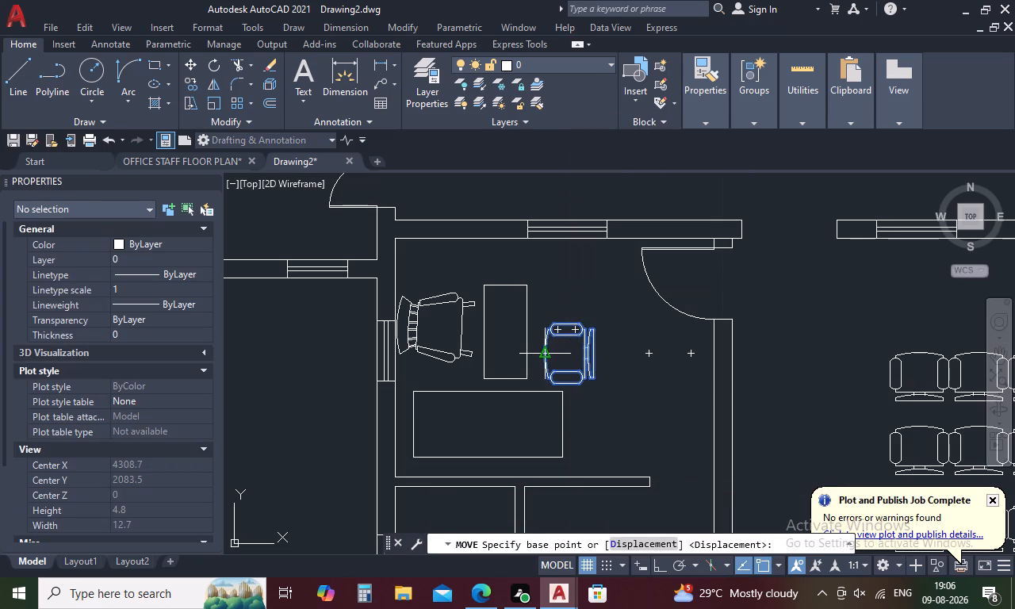
click(546, 355)
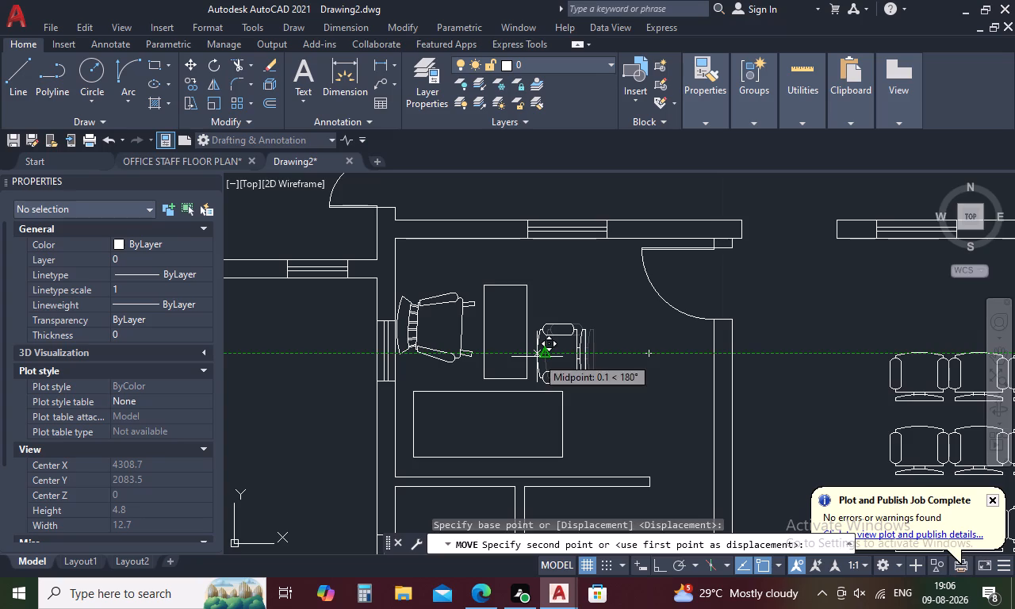
click(537, 357)
Scale the desk chair beside the new table down to a block scale of about 1.1.
scroll(537, 357, down, 2)
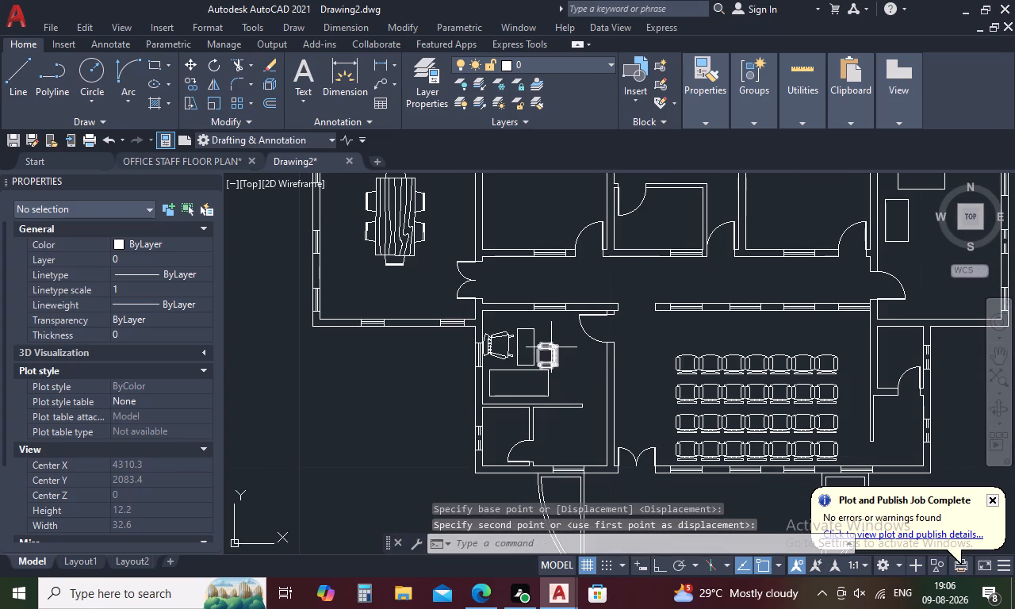
click(551, 347)
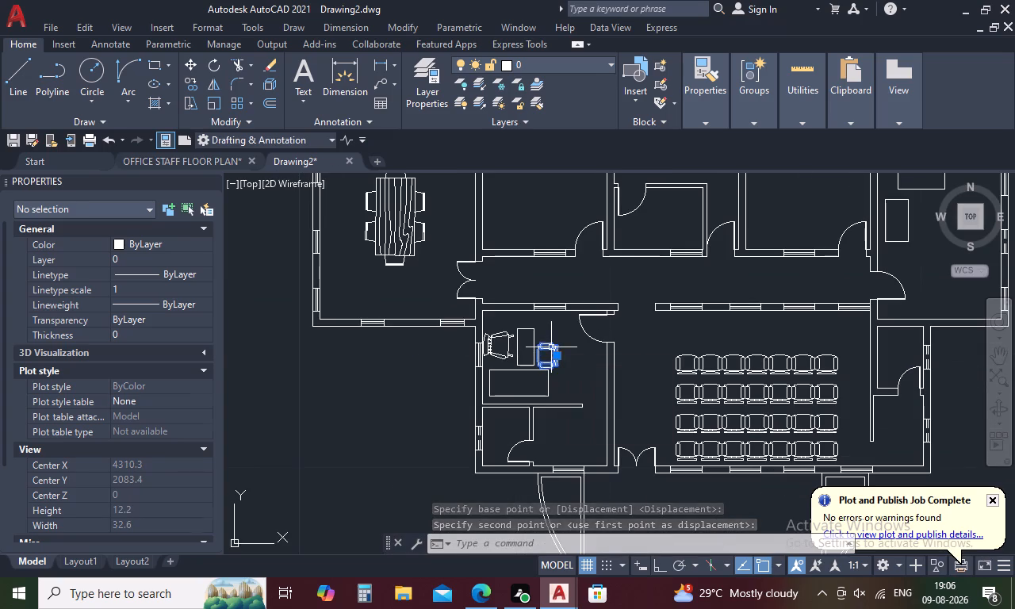
right_click(551, 347)
click(593, 339)
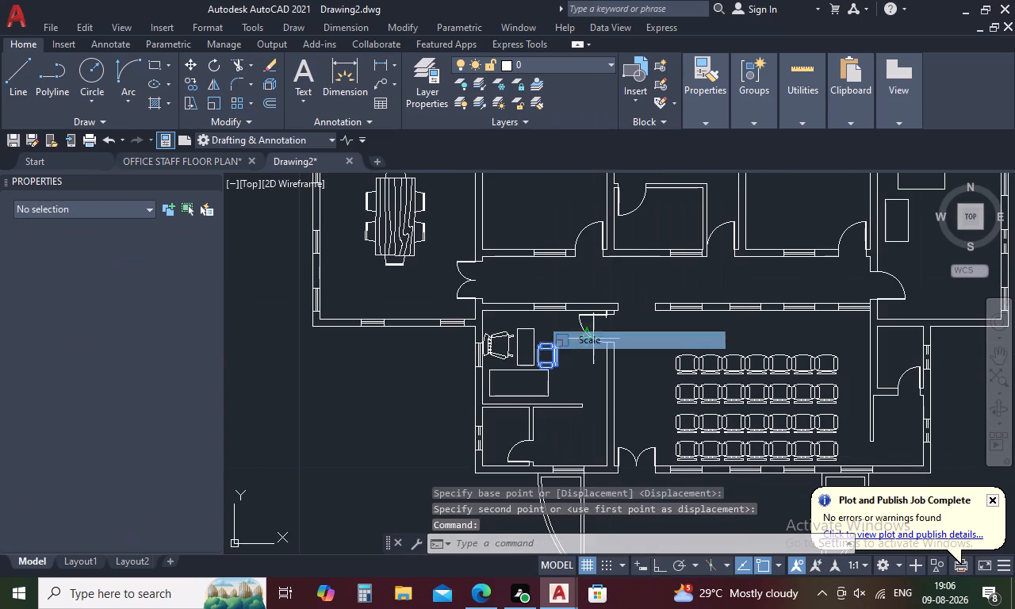
click(542, 352)
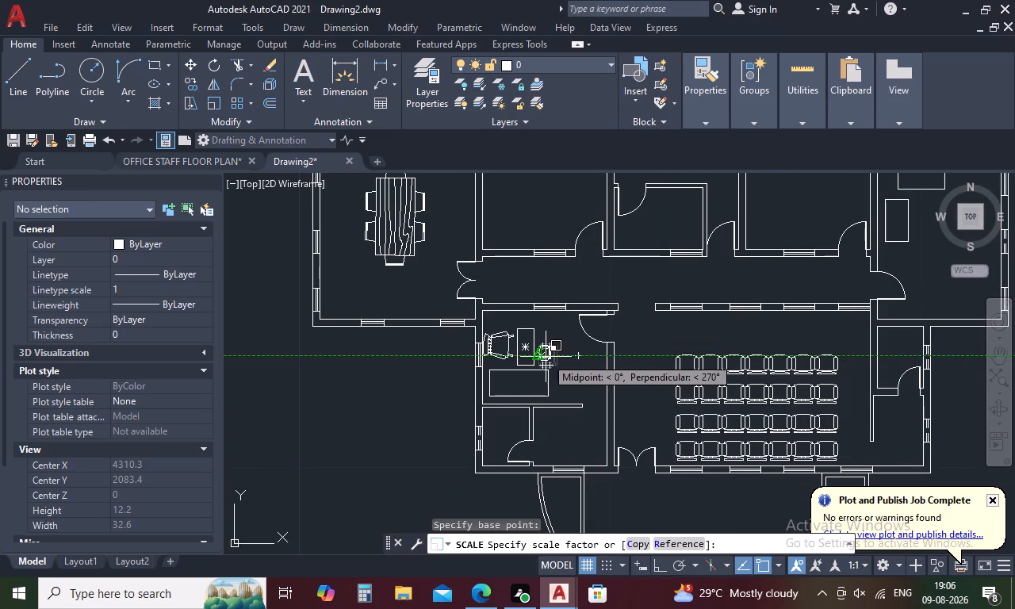
scroll(546, 357, up, 2)
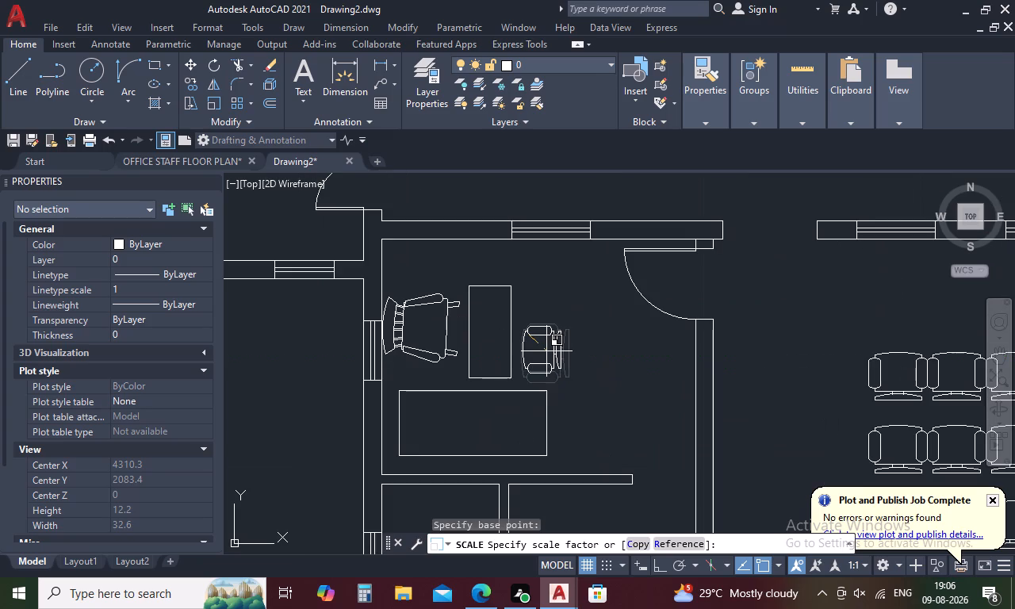
click(546, 352)
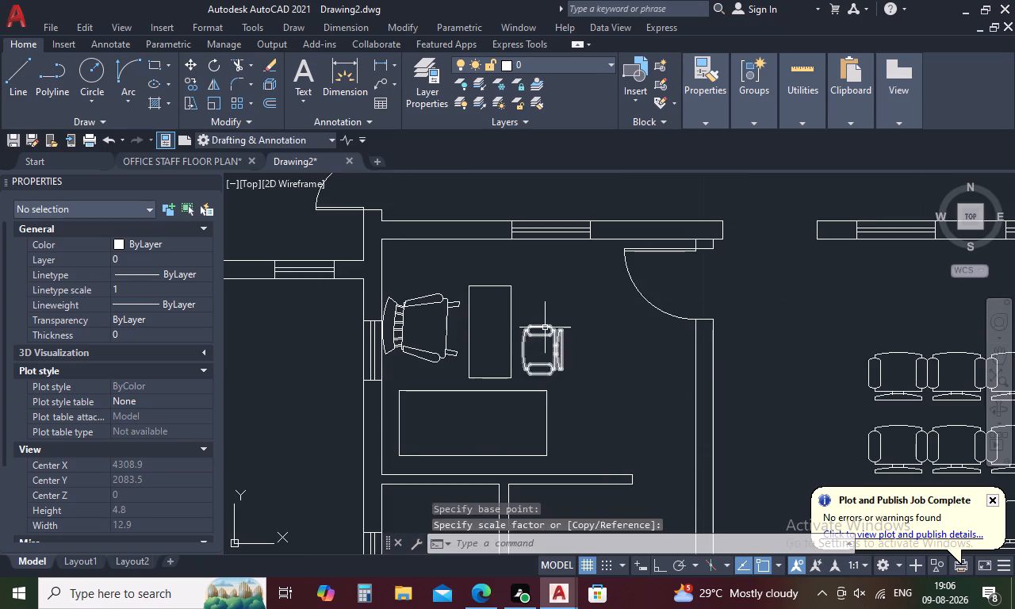
Move the reduced desk chair slightly southwest, toward the southern half of the table's east side.
click(546, 326)
scroll(546, 333, up, 1)
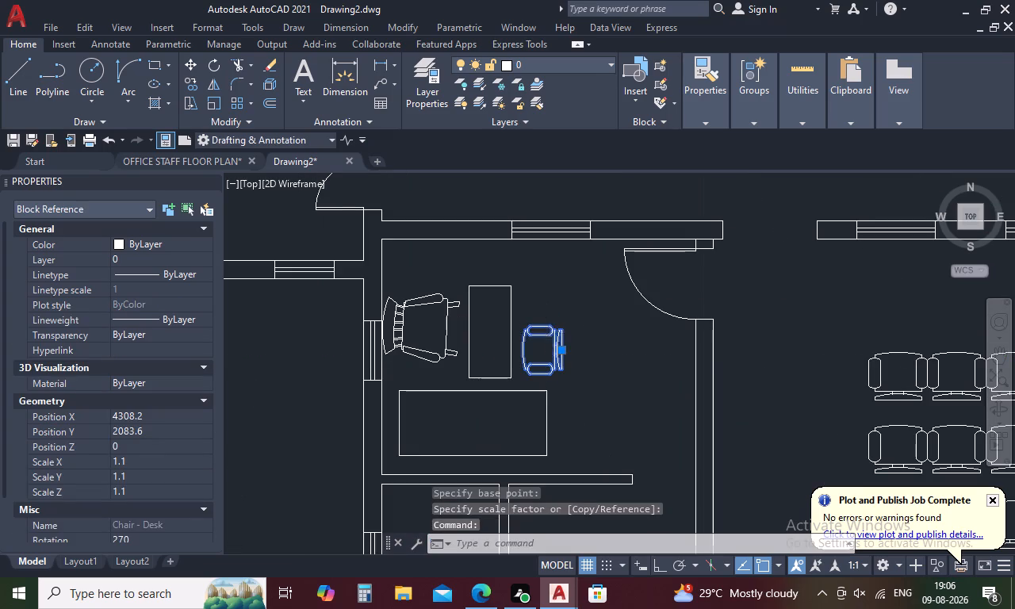
scroll(546, 333, up, 1)
right_click(546, 333)
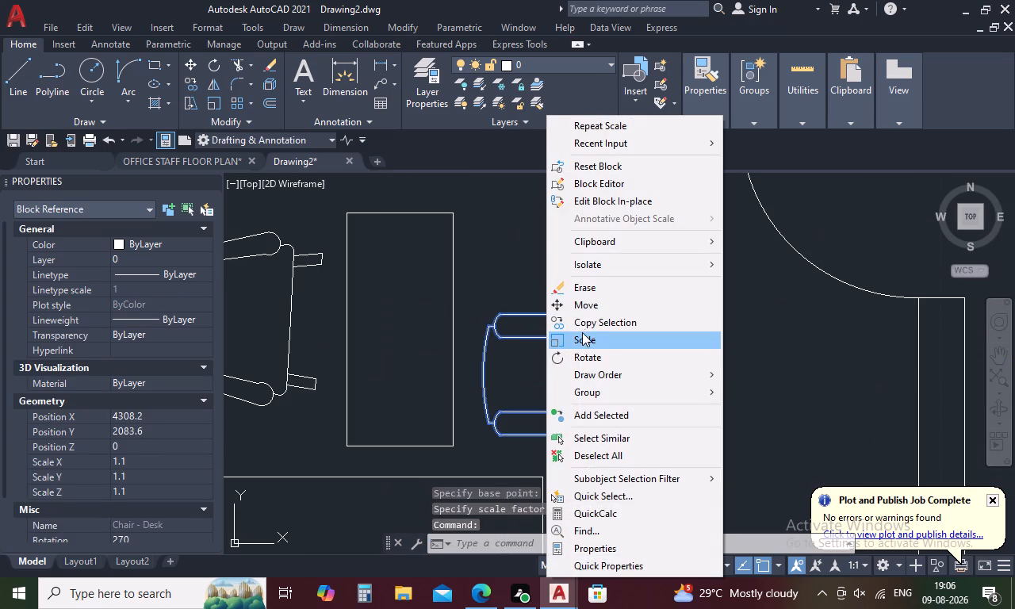
click(591, 308)
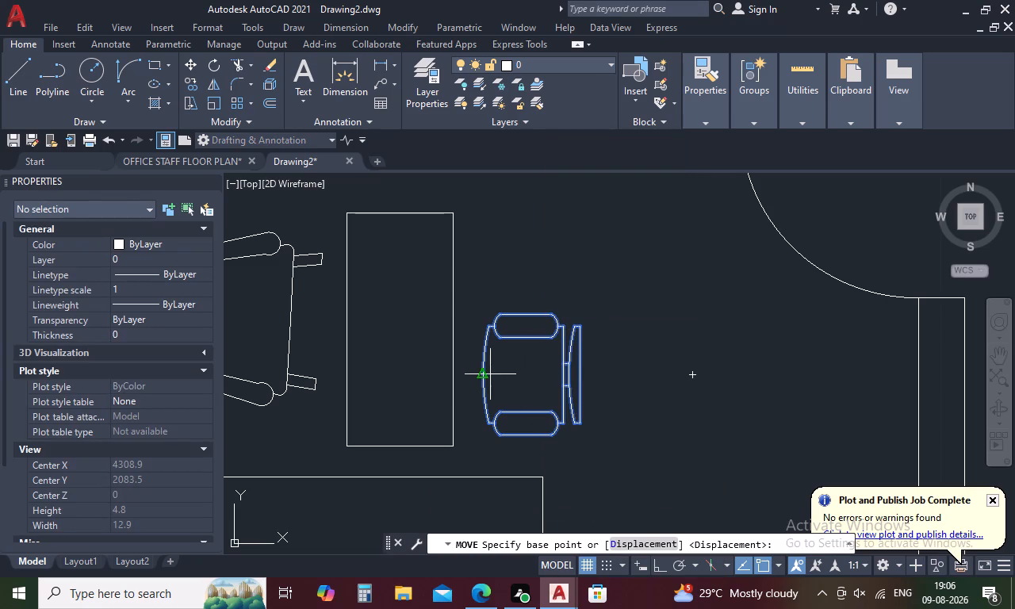
click(485, 374)
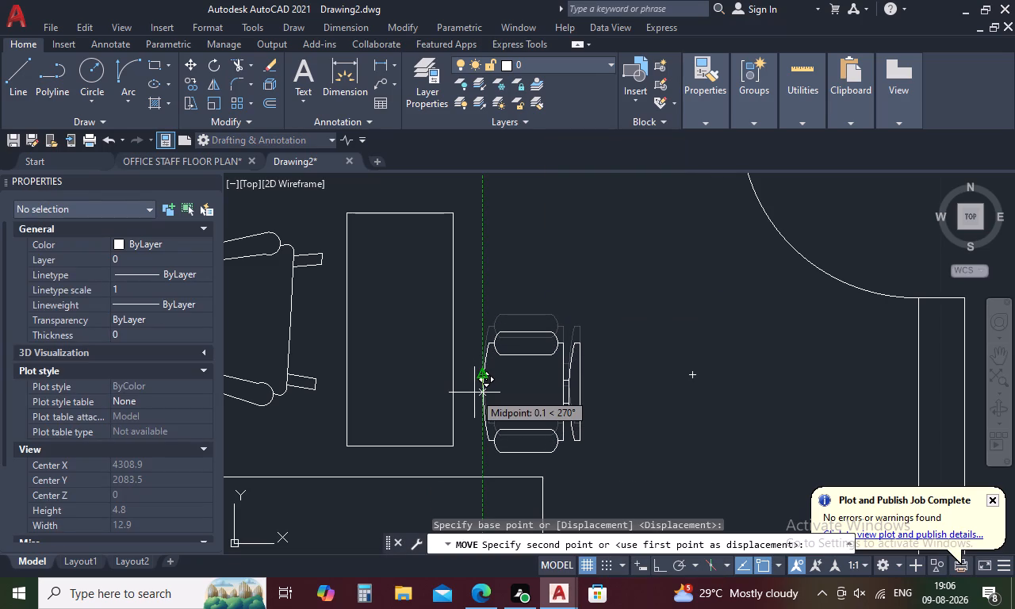
click(473, 393)
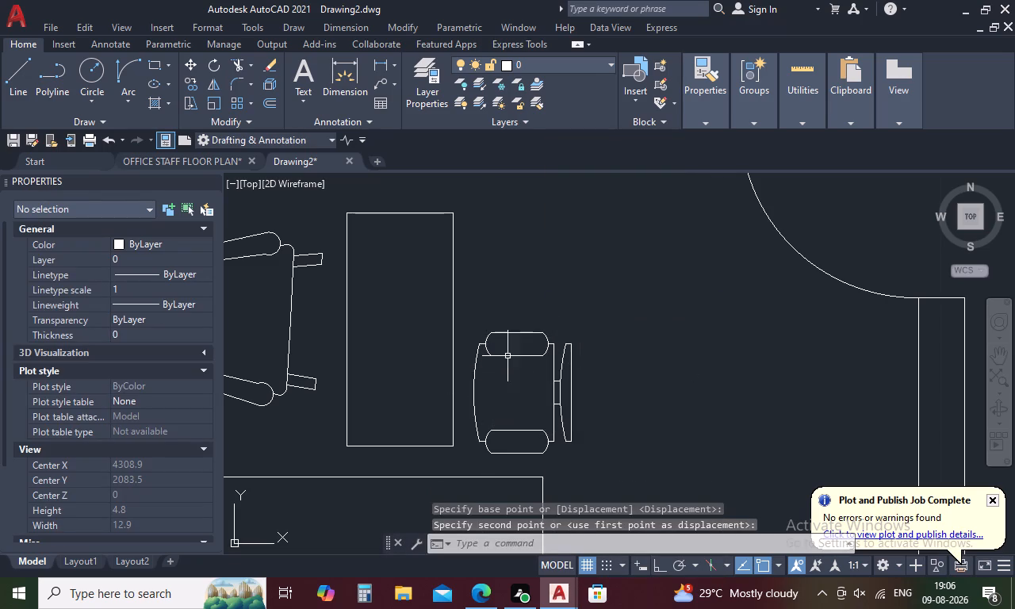
Copy the reduced desk chair directly north of itself, making a pair of chairs along the table's east side.
scroll(510, 345, down, 2)
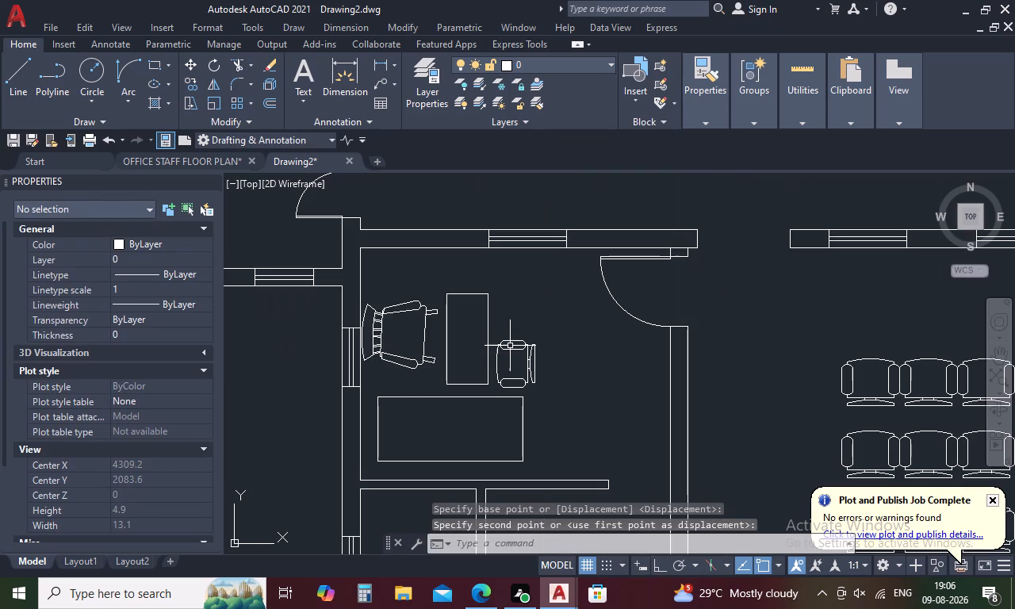
click(515, 341)
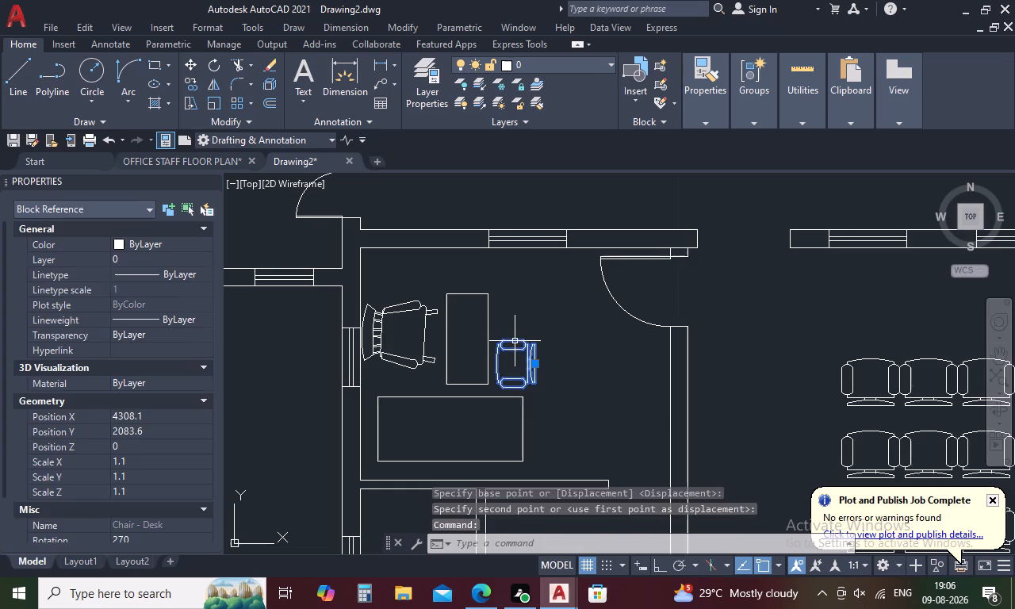
right_click(515, 341)
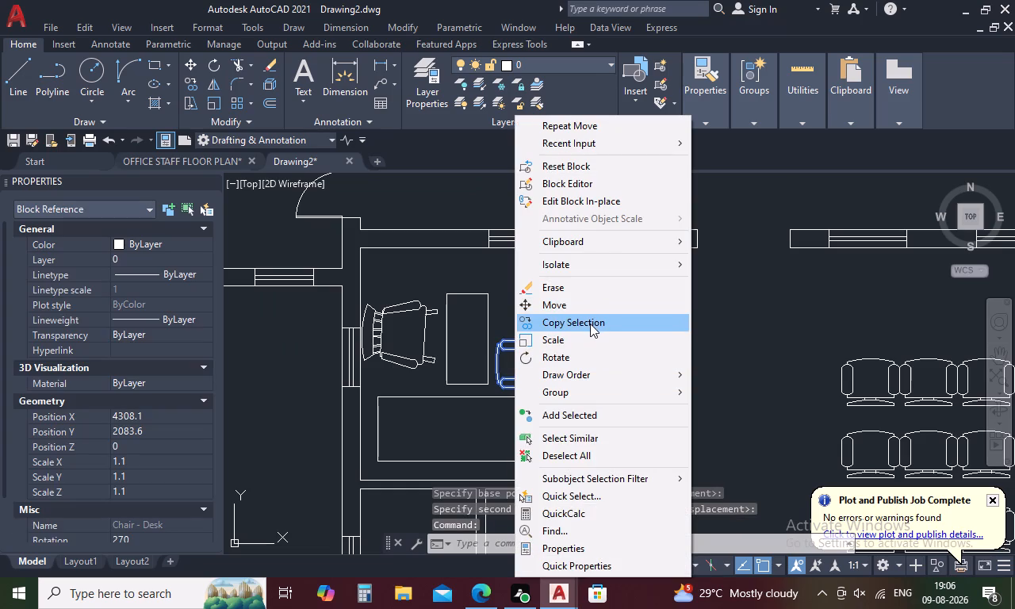
click(590, 324)
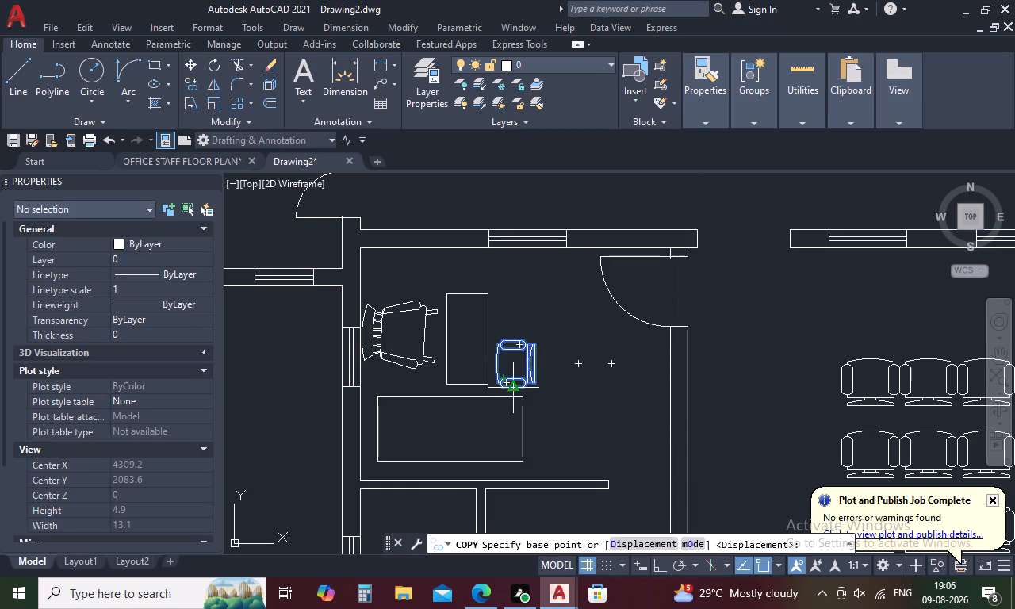
click(516, 388)
scroll(515, 333, up, 3)
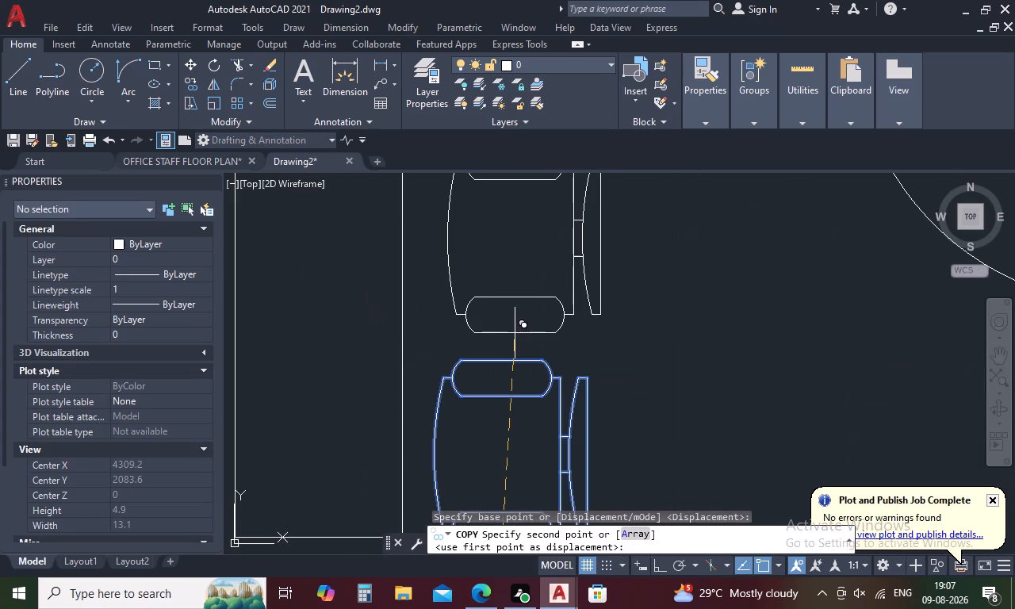
click(498, 334)
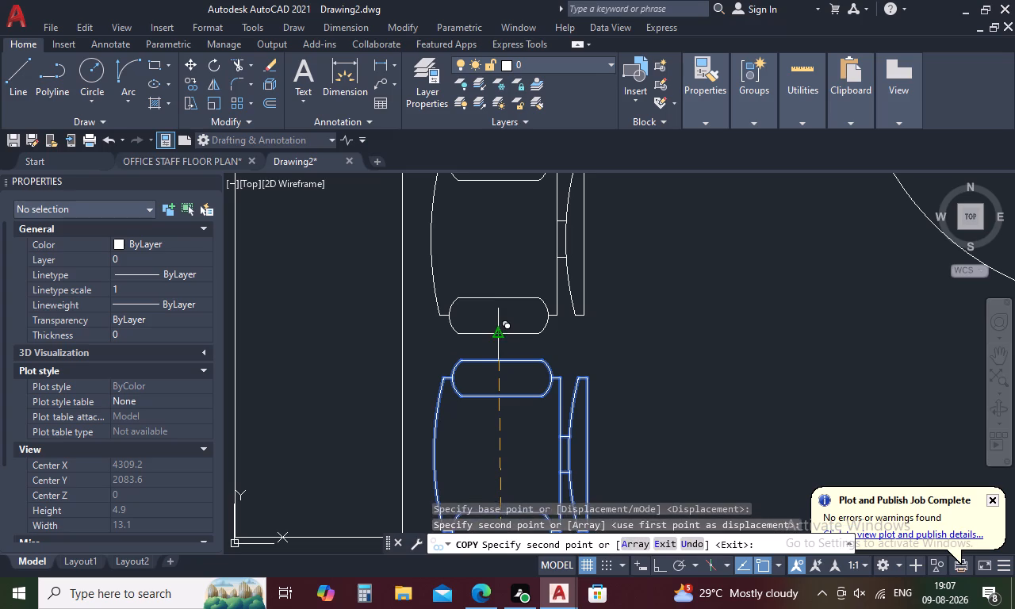
scroll(498, 334, down, 2)
key(Escape)
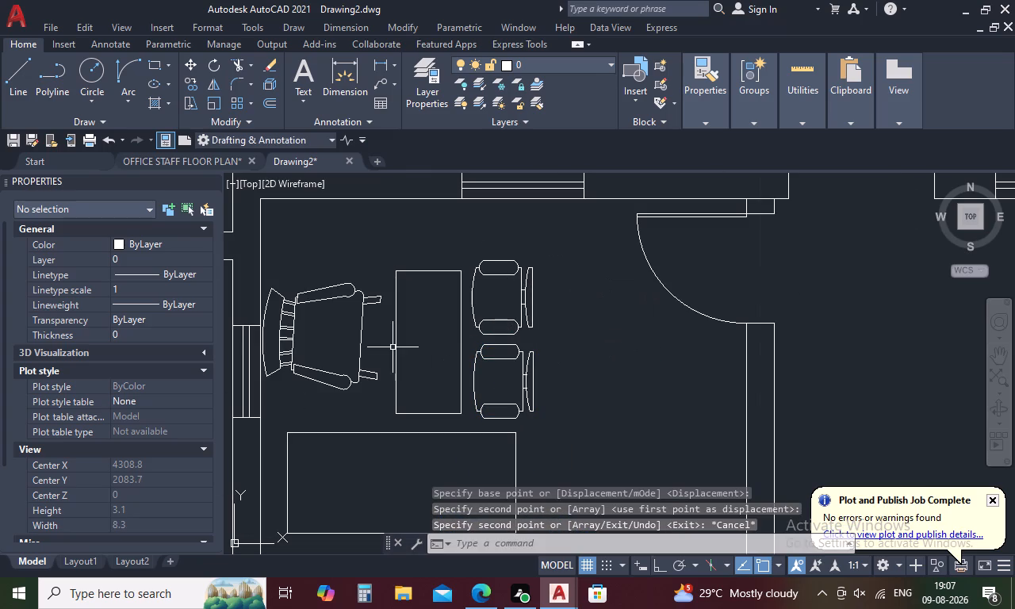
Scale the rocking chair on the table's west side down slightly.
click(362, 343)
right_click(362, 343)
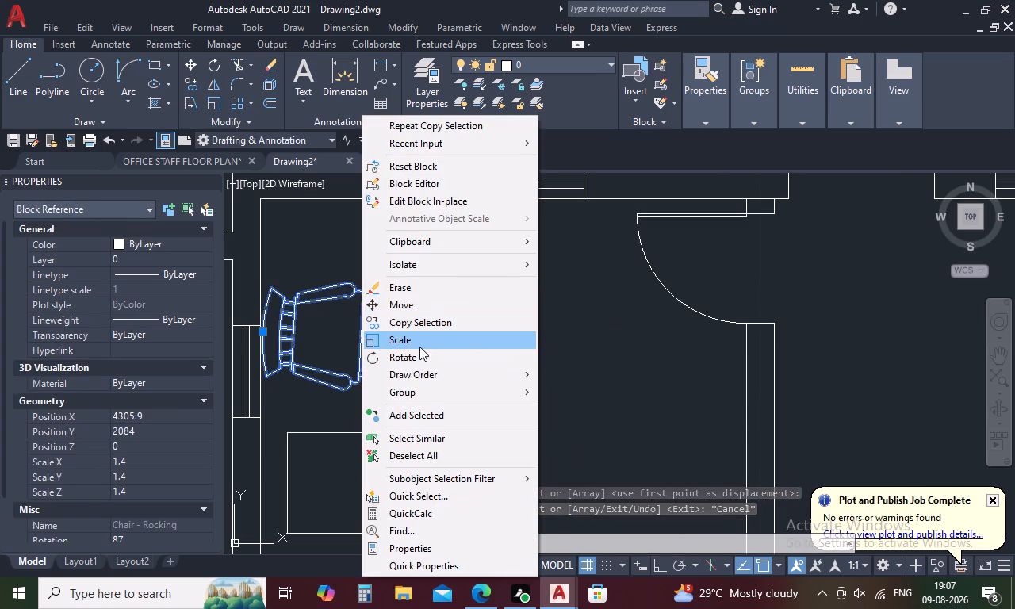
click(419, 347)
click(339, 336)
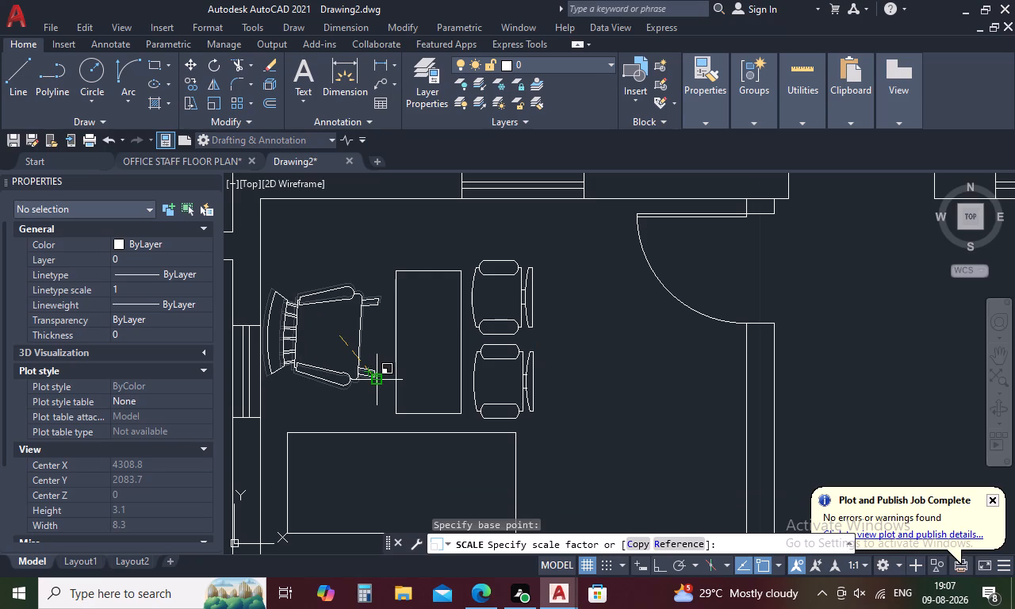
click(373, 380)
Move the small office table slightly west, closer to the rocking chair.
scroll(373, 380, down, 1)
click(385, 370)
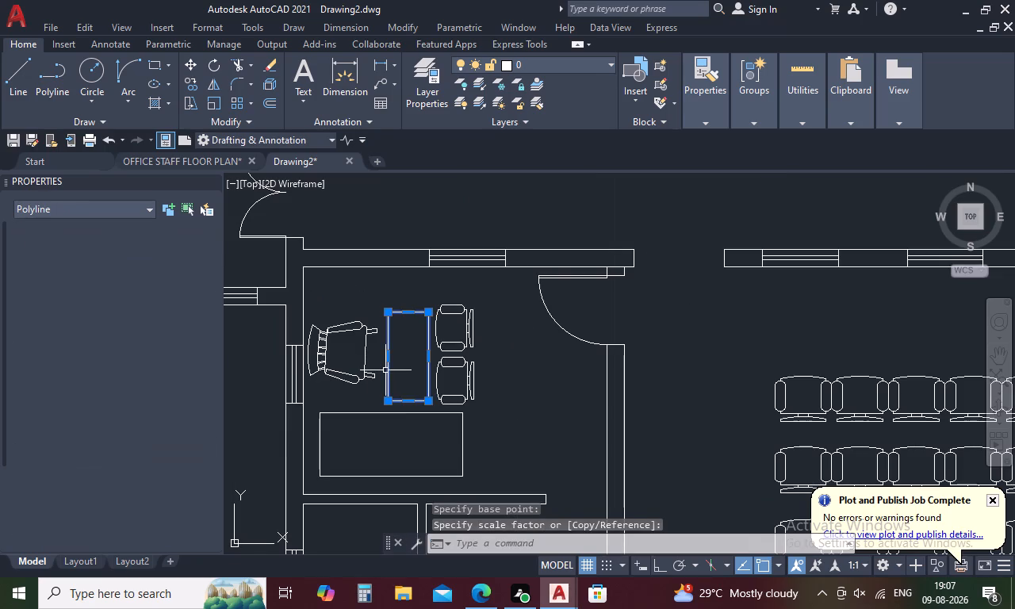
right_click(385, 370)
click(429, 309)
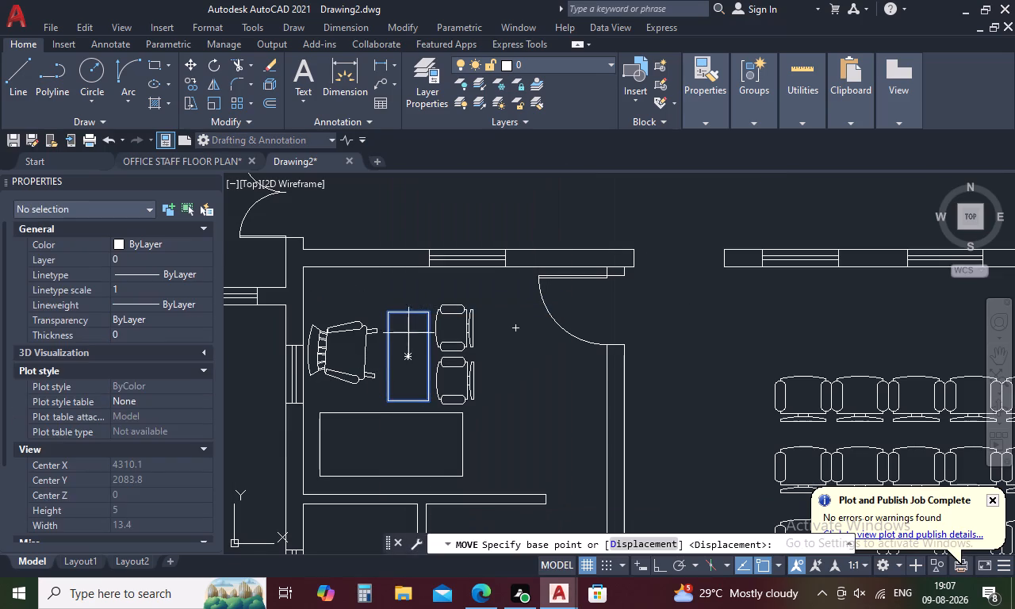
click(389, 360)
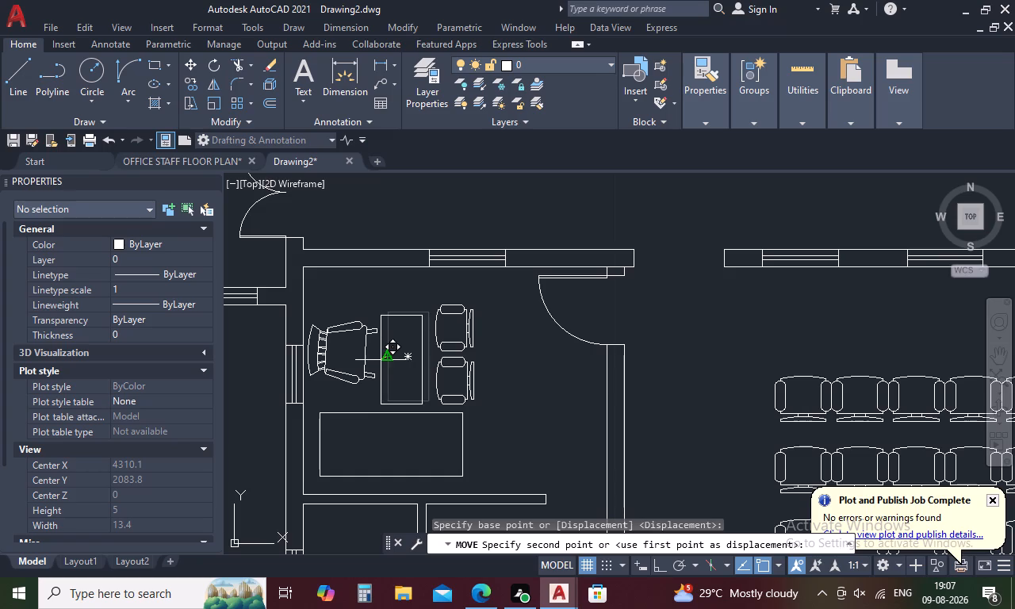
click(379, 359)
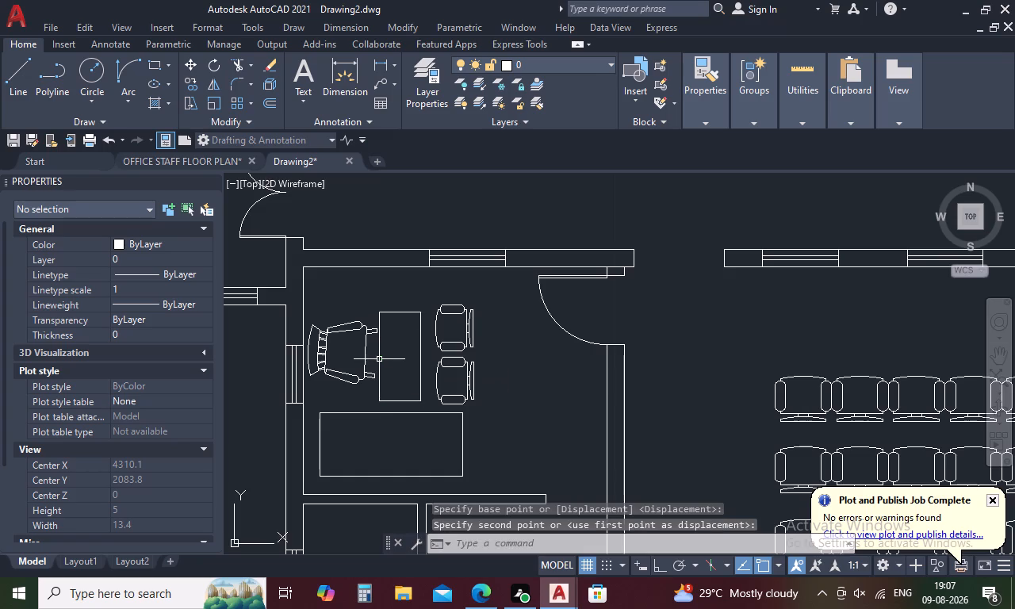
Move the pair of desk chairs slightly west, closer to the table's east side.
click(435, 327)
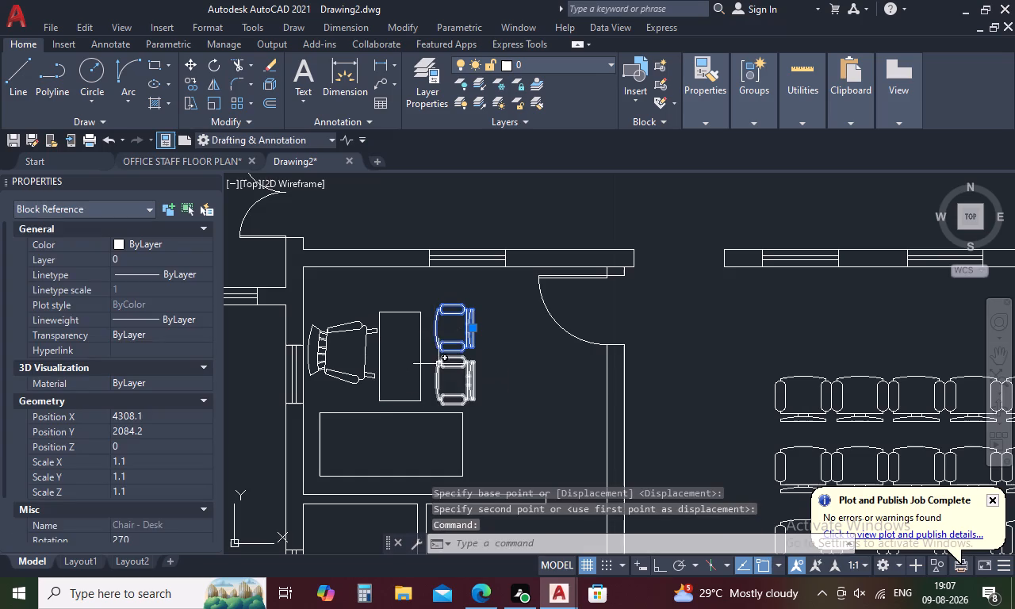
click(436, 378)
right_click(436, 378)
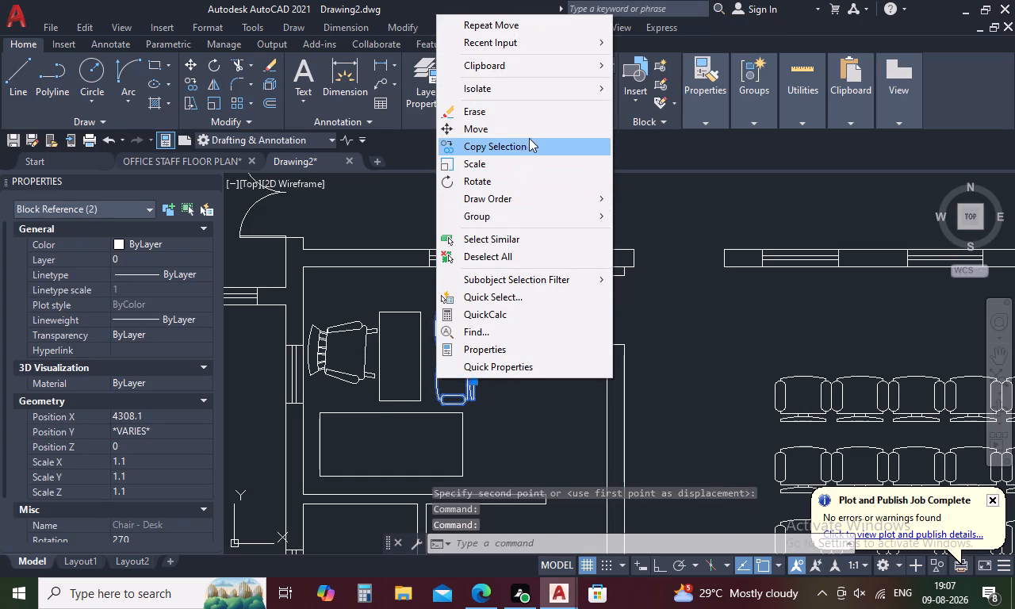
click(530, 132)
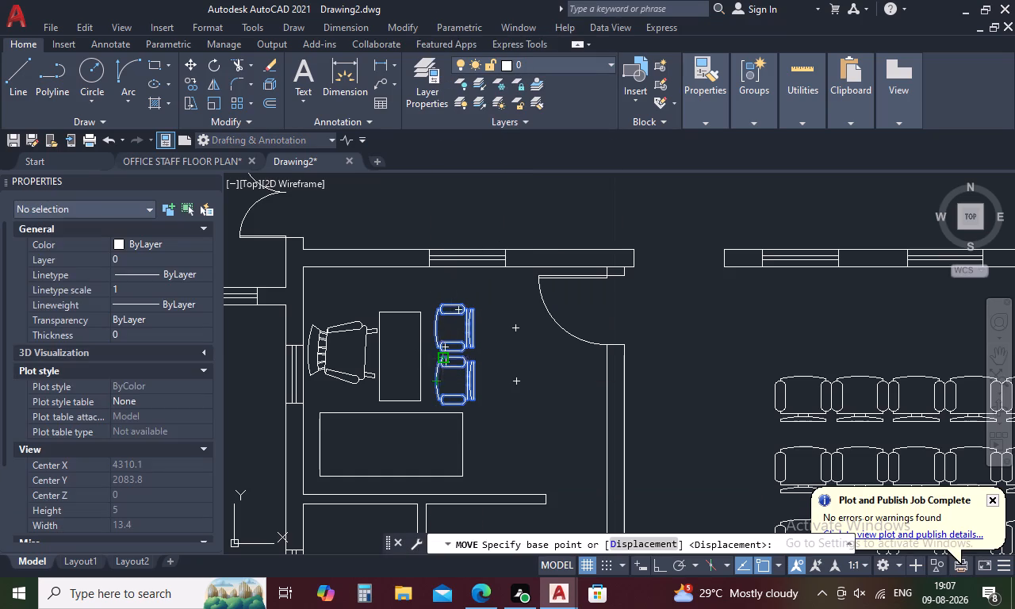
click(441, 358)
scroll(433, 356, up, 2)
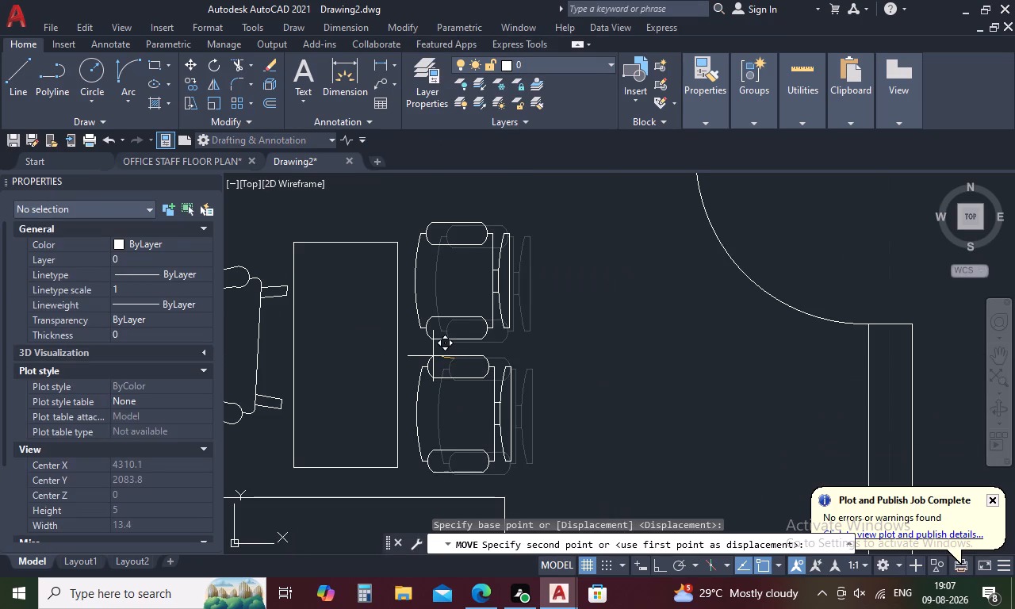
click(428, 357)
Group the rocking chair, the small table and the two desk chairs into one office desk set.
scroll(428, 357, down, 3)
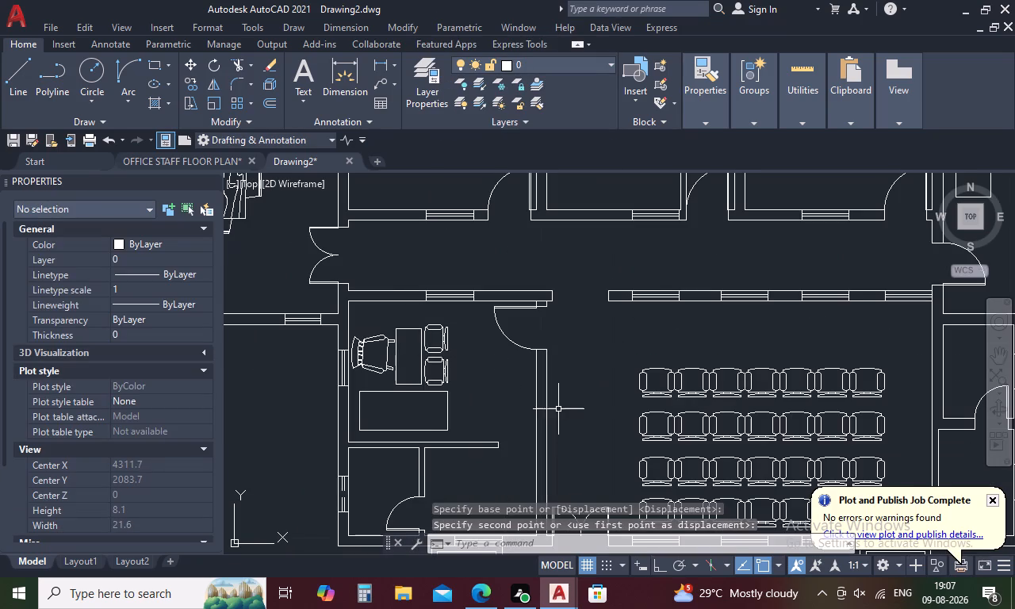
scroll(541, 394, down, 1)
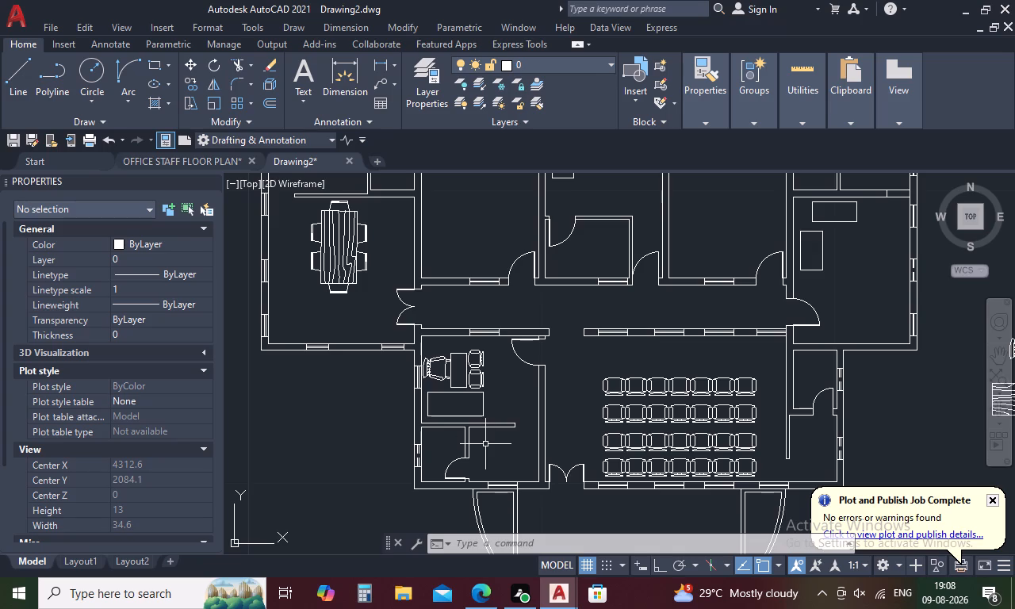
middle_drag(528, 316, 546, 398)
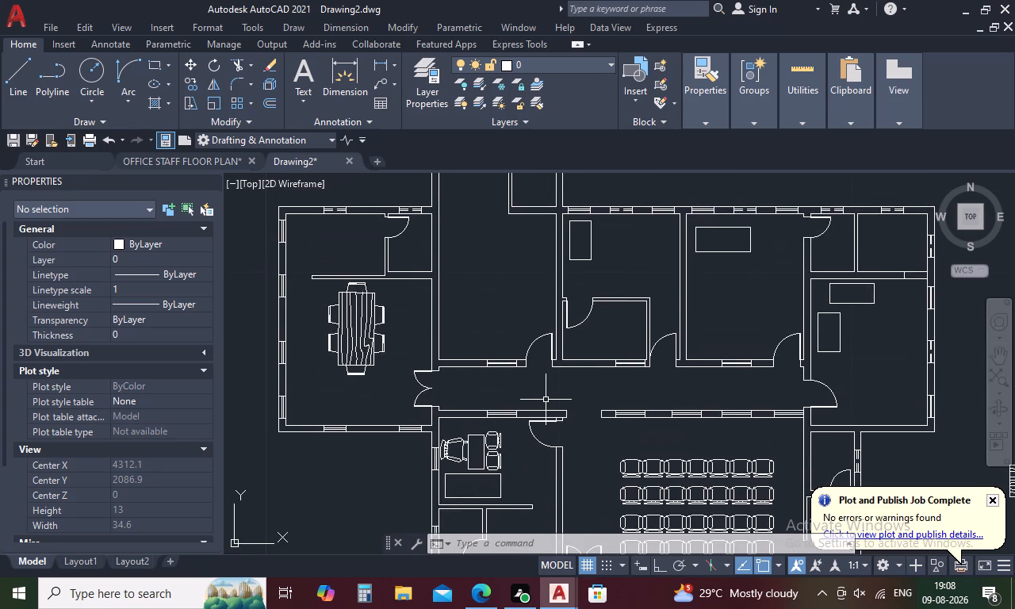
middle_drag(496, 443, 511, 355)
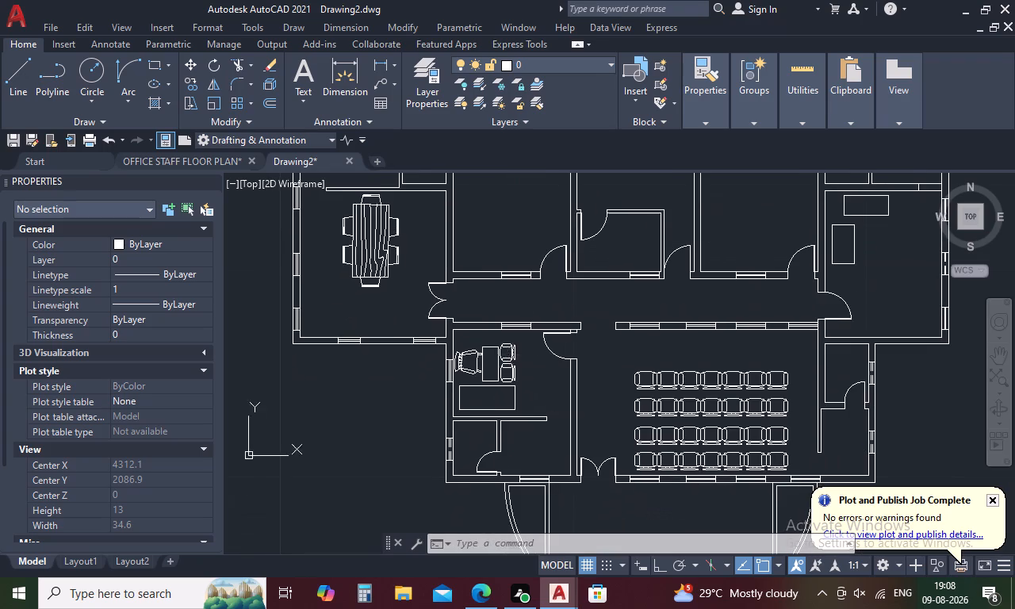
scroll(509, 358, up, 1)
drag(519, 346, 444, 381)
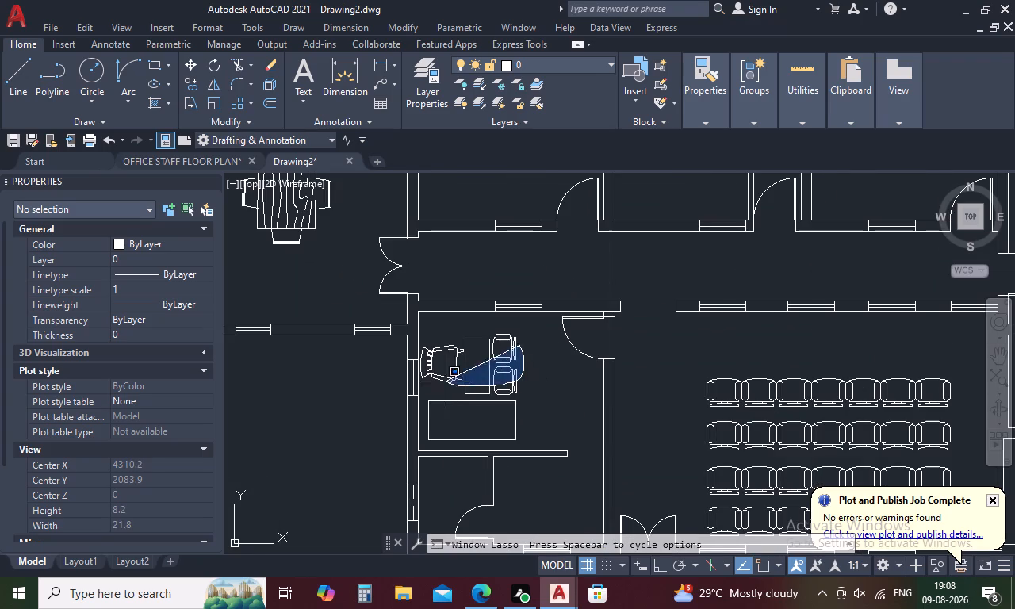
drag(444, 381, 431, 368)
drag(525, 342, 482, 369)
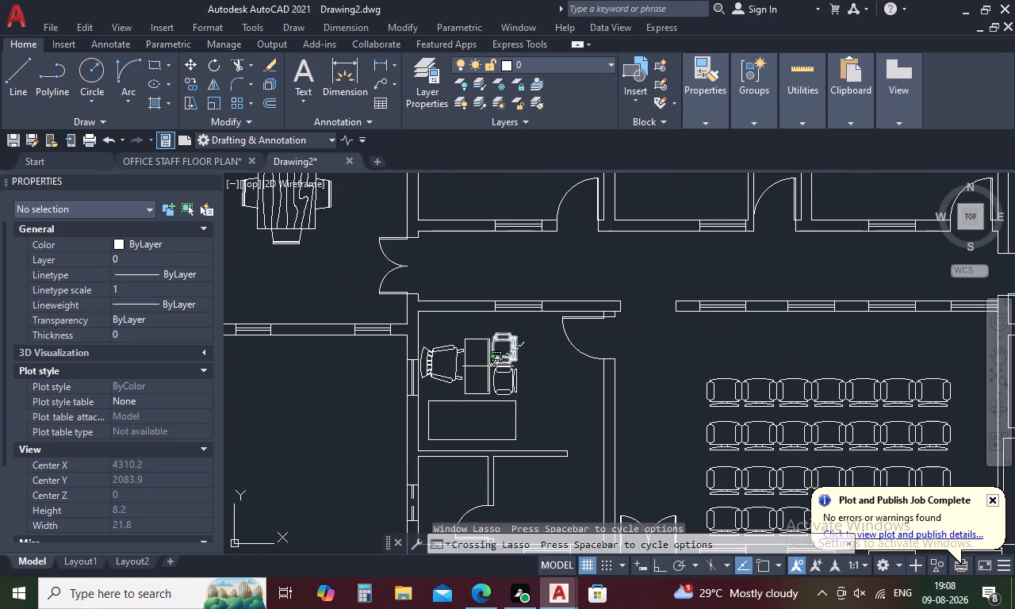
drag(482, 369, 438, 374)
drag(530, 373, 488, 385)
text(G)
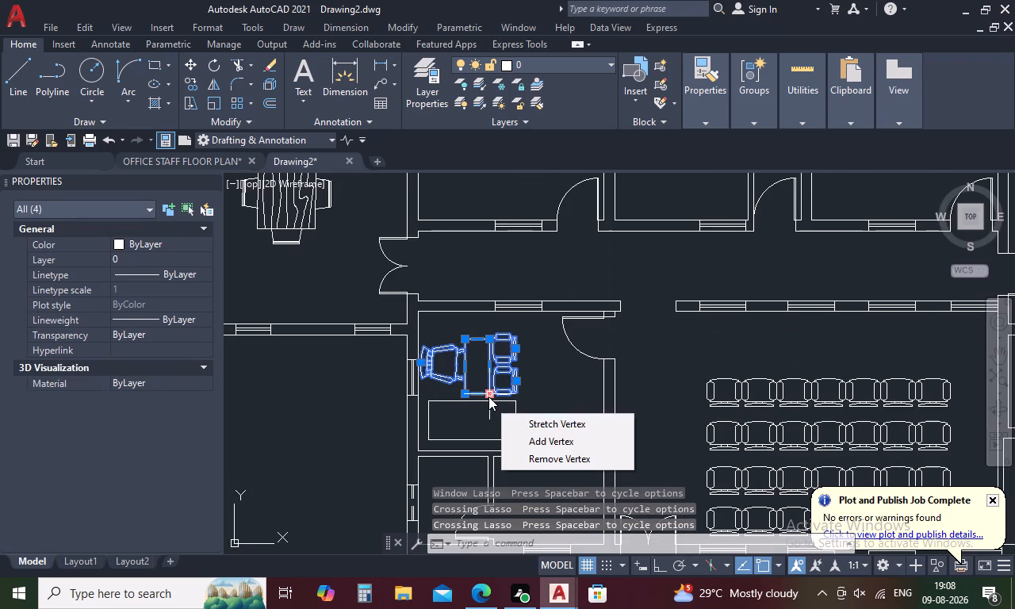
key(space)
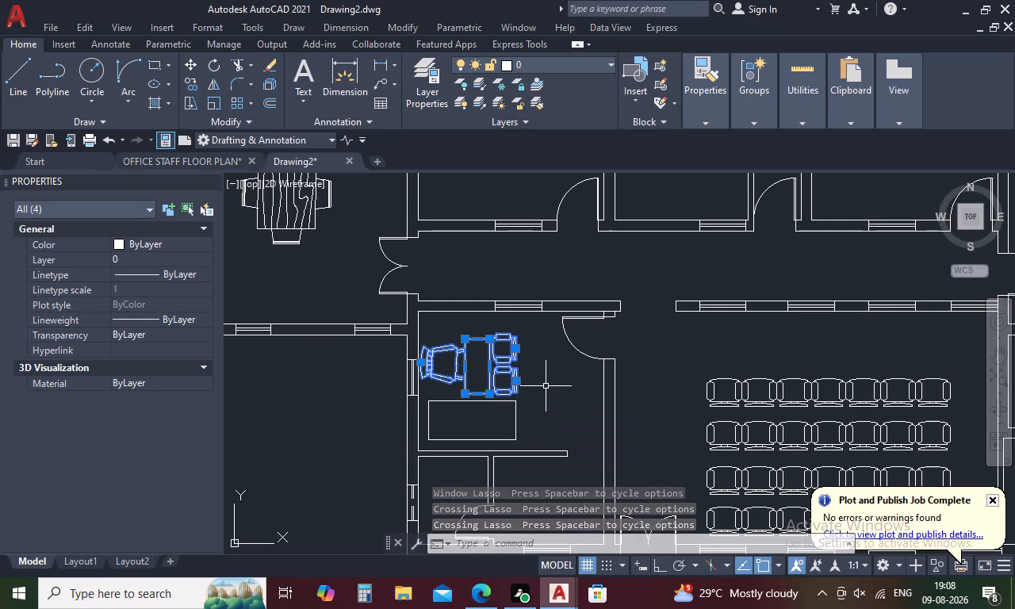
text(G)
key(space)
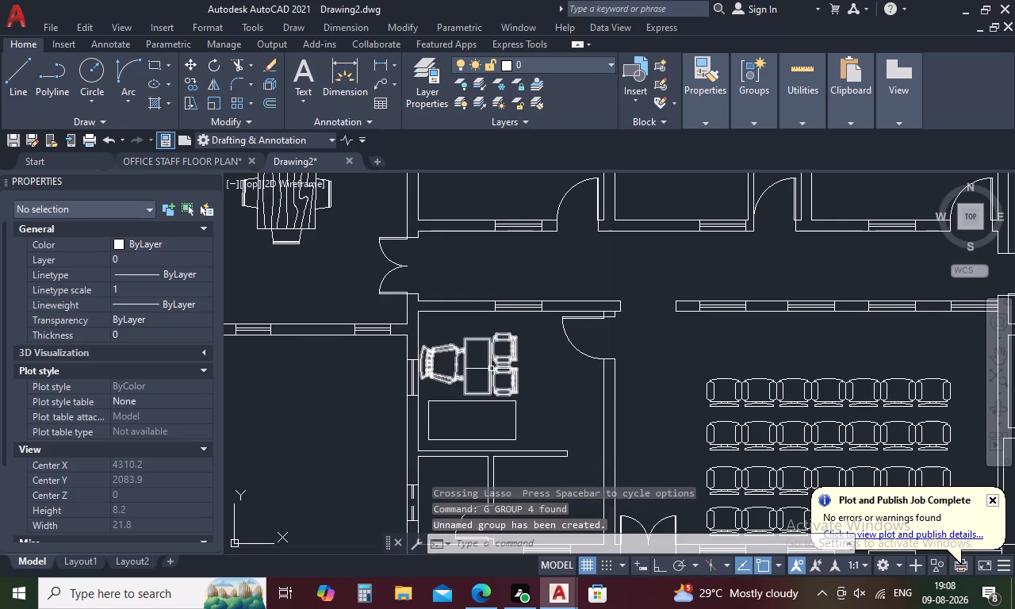
Copy the grouped desk set into the southern part of the building's east room, near its east wall.
click(490, 368)
right_click(449, 361)
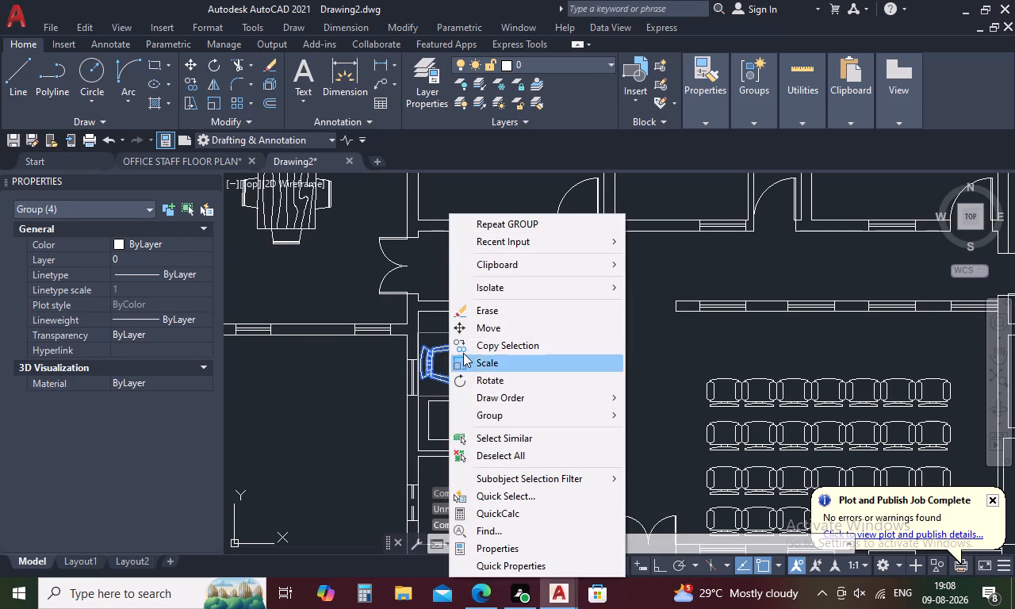
click(500, 347)
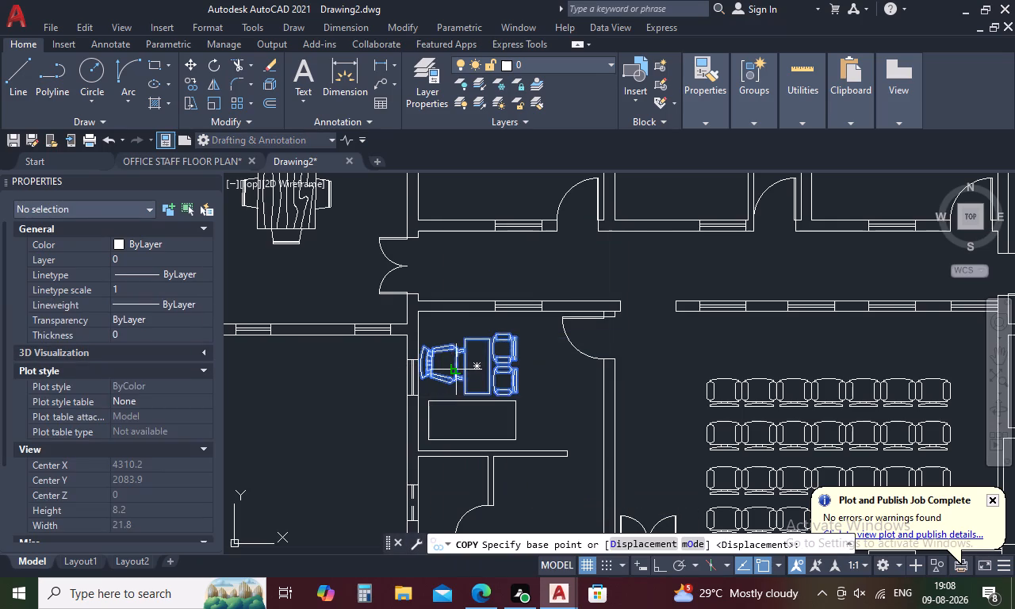
click(457, 368)
scroll(525, 358, down, 2)
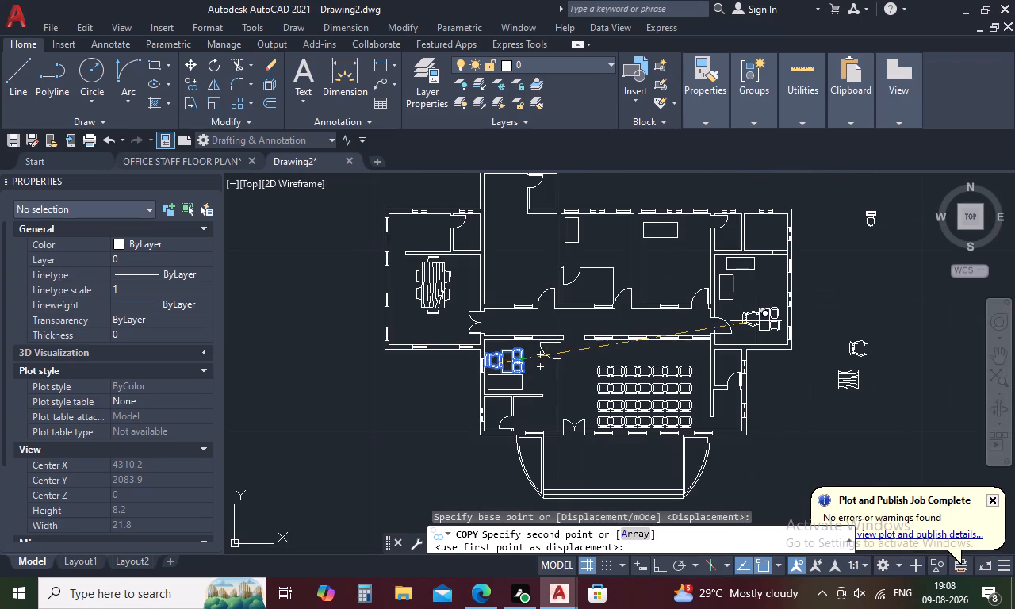
scroll(756, 321, up, 2)
click(753, 330)
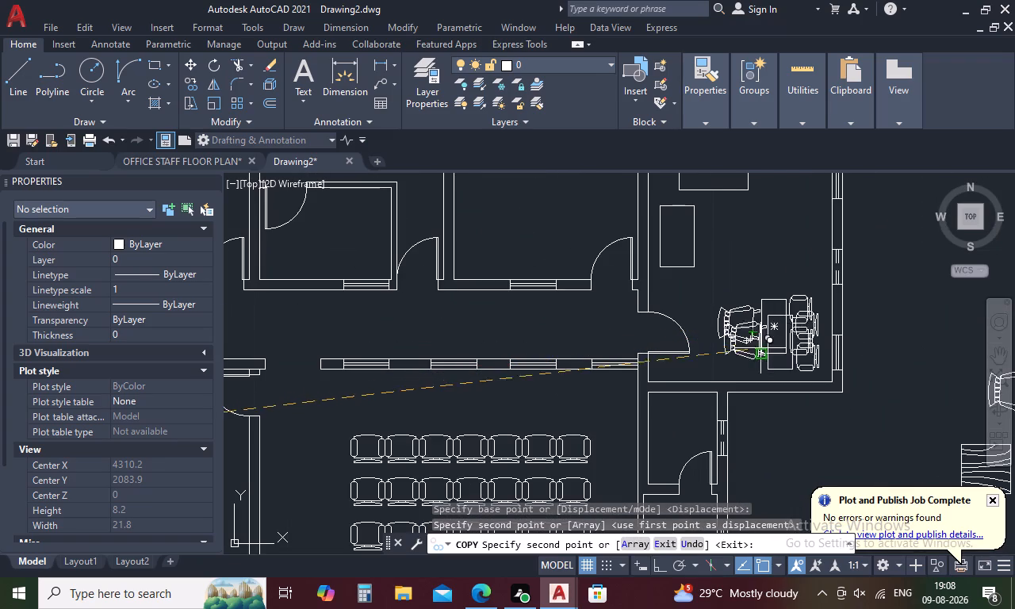
key(Escape)
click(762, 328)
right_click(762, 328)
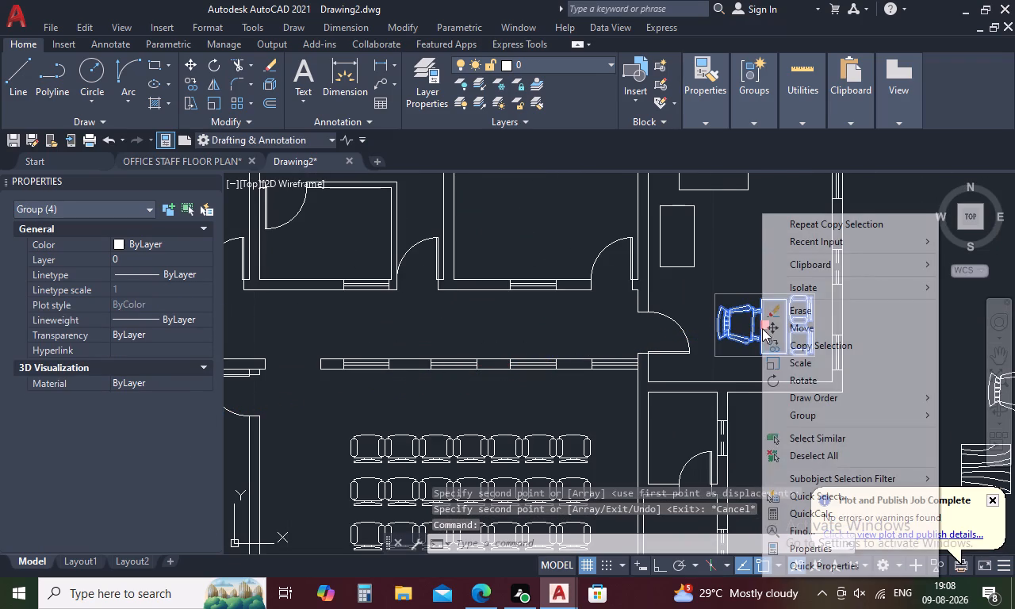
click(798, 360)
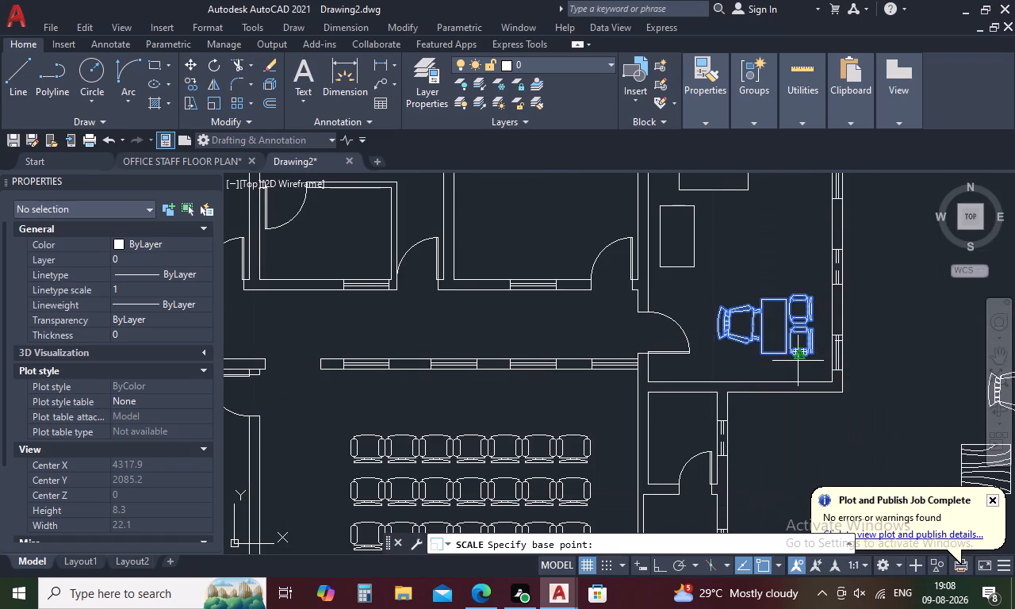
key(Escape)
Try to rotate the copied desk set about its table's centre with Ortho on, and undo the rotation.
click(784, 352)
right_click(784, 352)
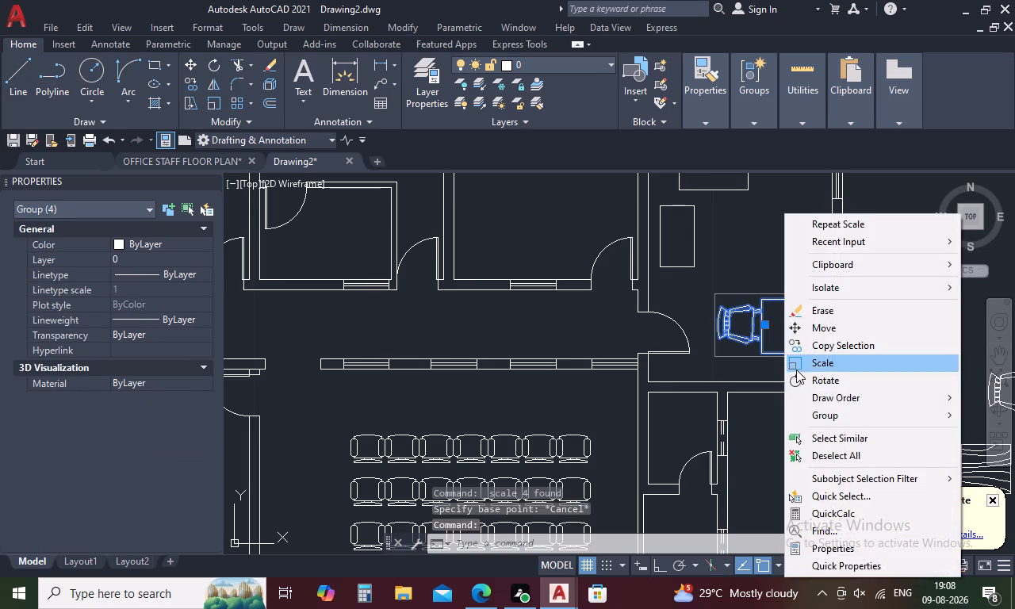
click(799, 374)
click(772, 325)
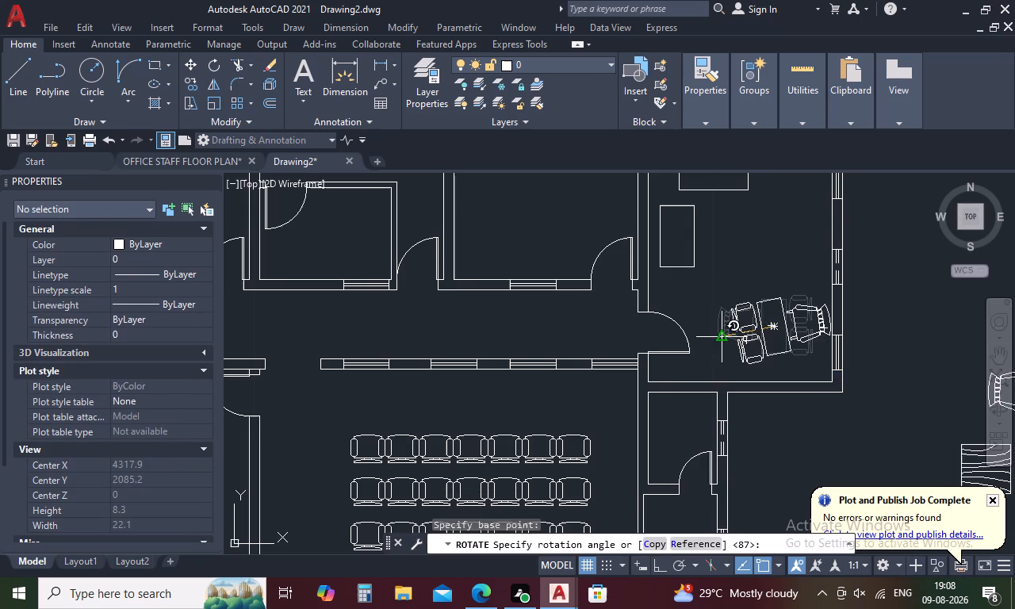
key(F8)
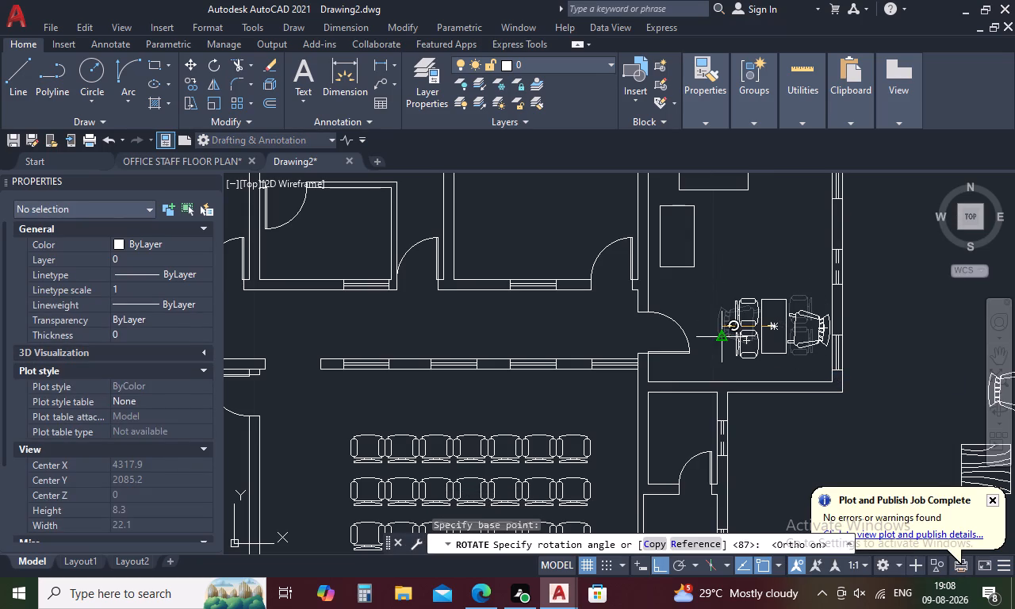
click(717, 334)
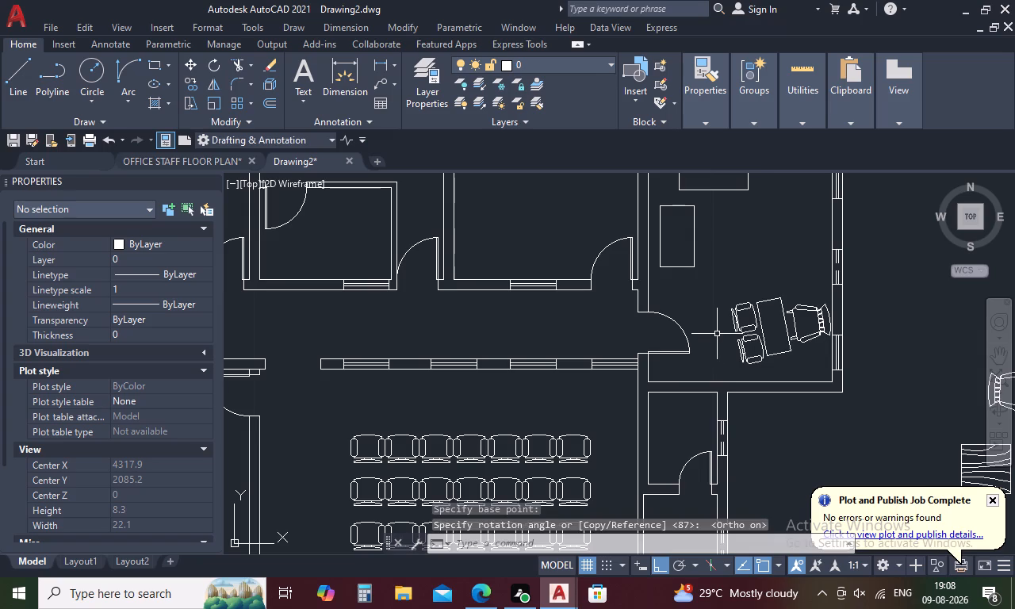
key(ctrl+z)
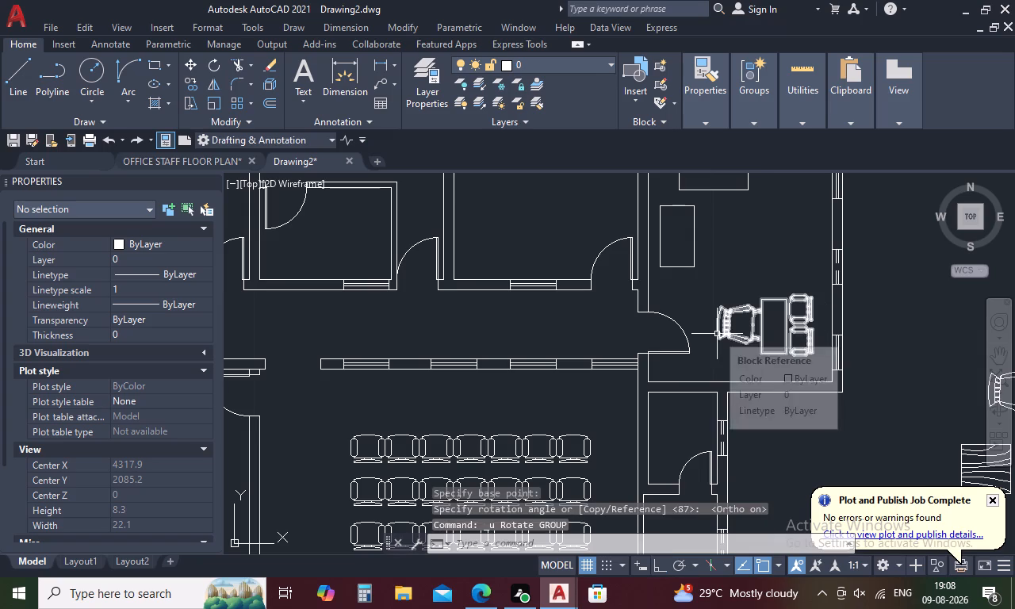
Rotate the copied desk set 180° about its table's centre so the rocking chair faces west from the east wall side.
click(719, 325)
right_click(719, 325)
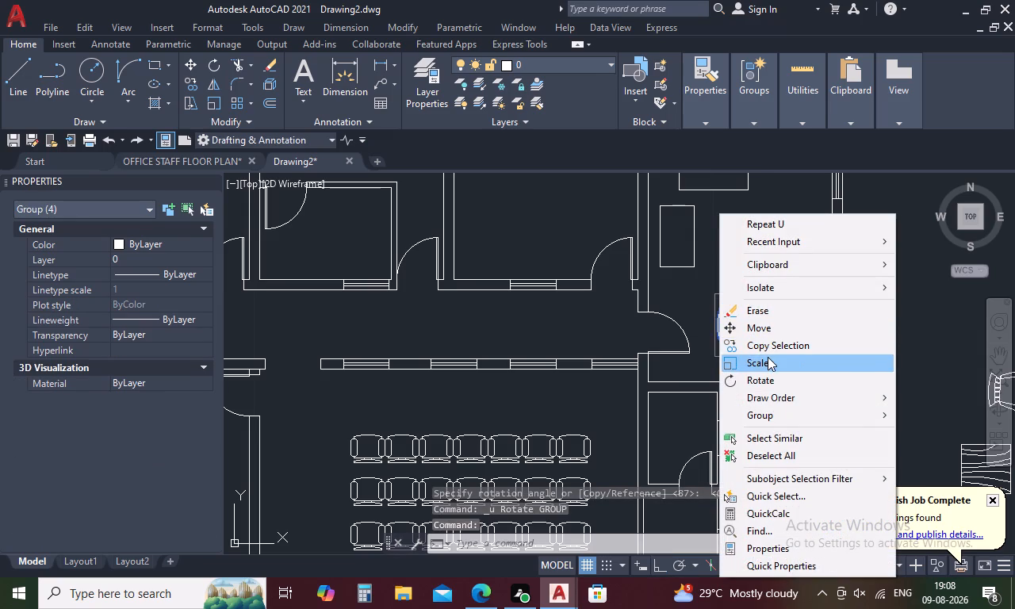
click(768, 373)
click(771, 322)
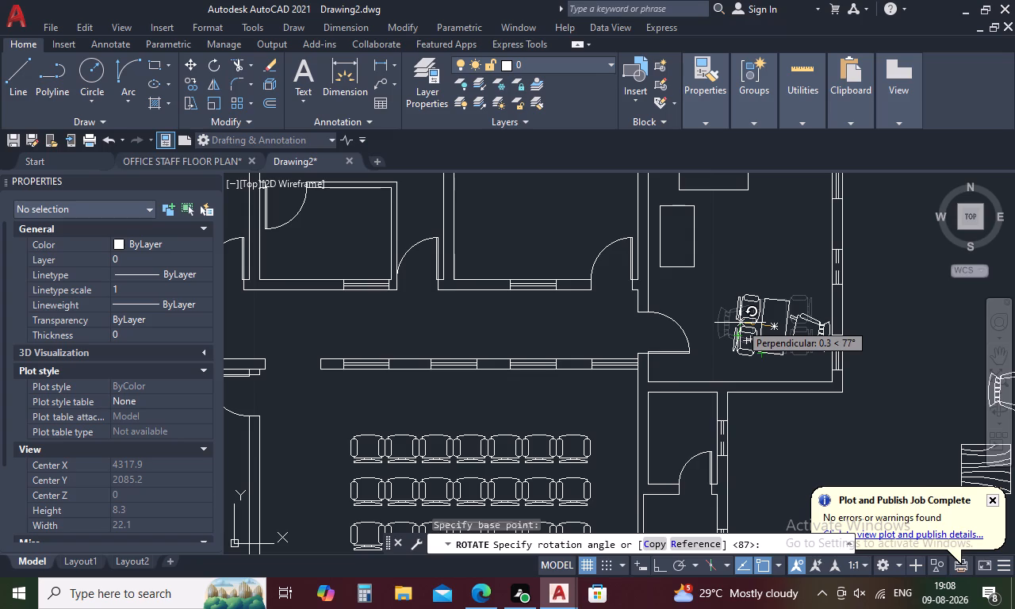
key(F8)
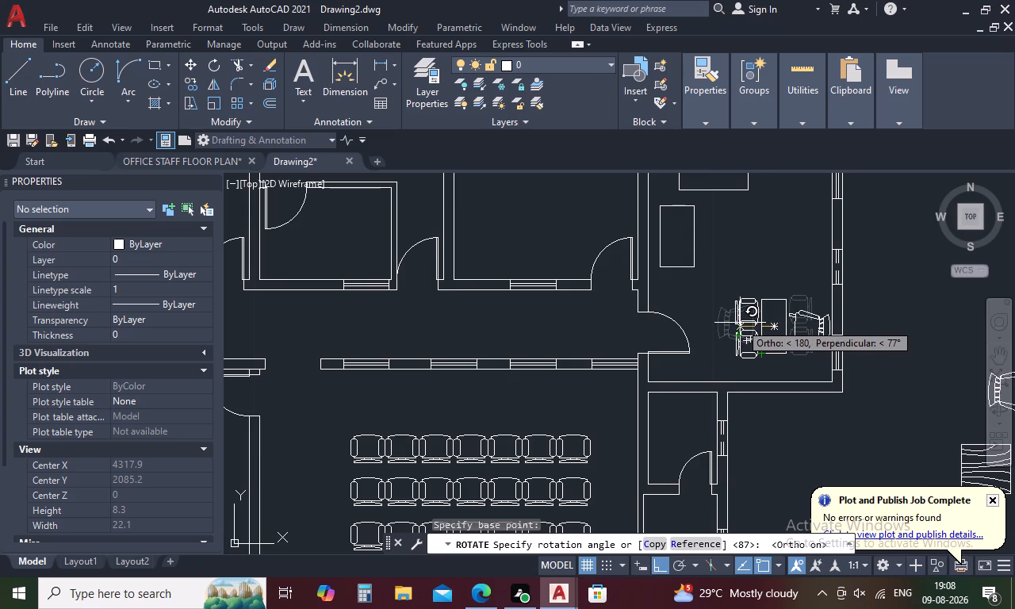
click(740, 323)
Copy the east room's desk set into the two adjoining north rooms: one northeast corner, and the other's southwest part.
click(749, 352)
right_click(749, 352)
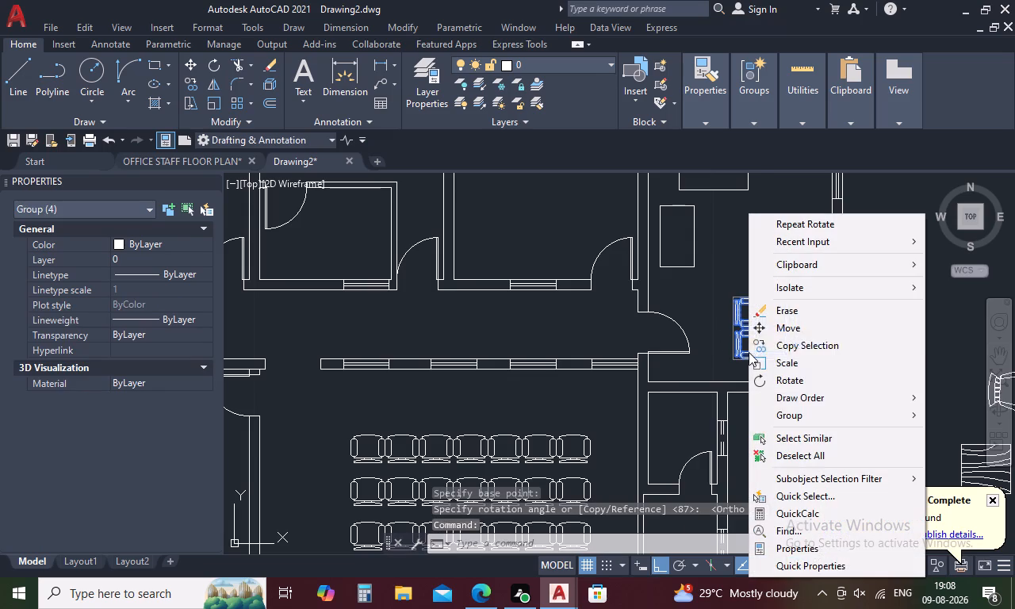
click(793, 345)
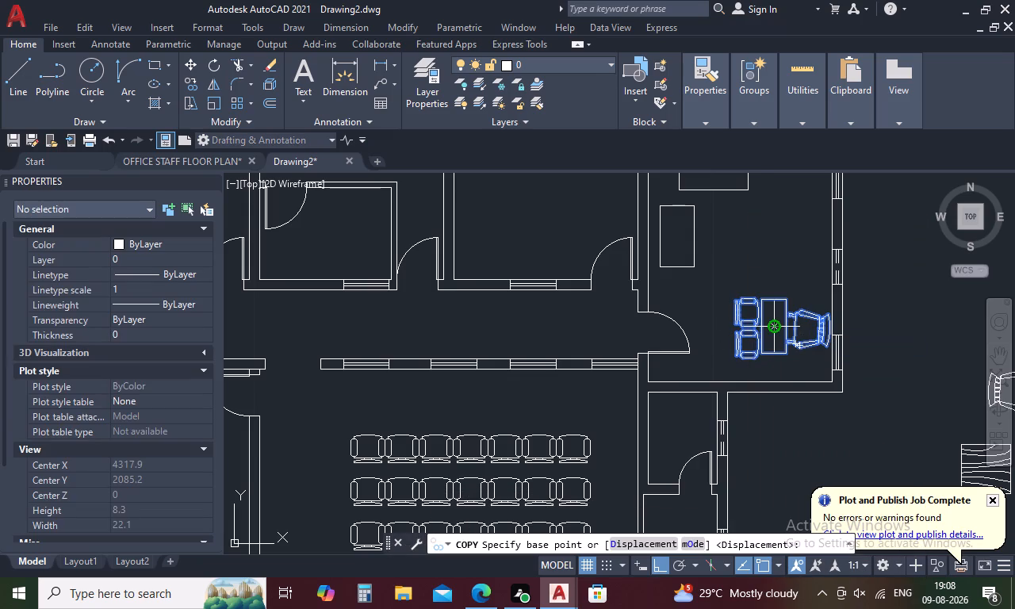
click(818, 330)
scroll(724, 315, down, 1)
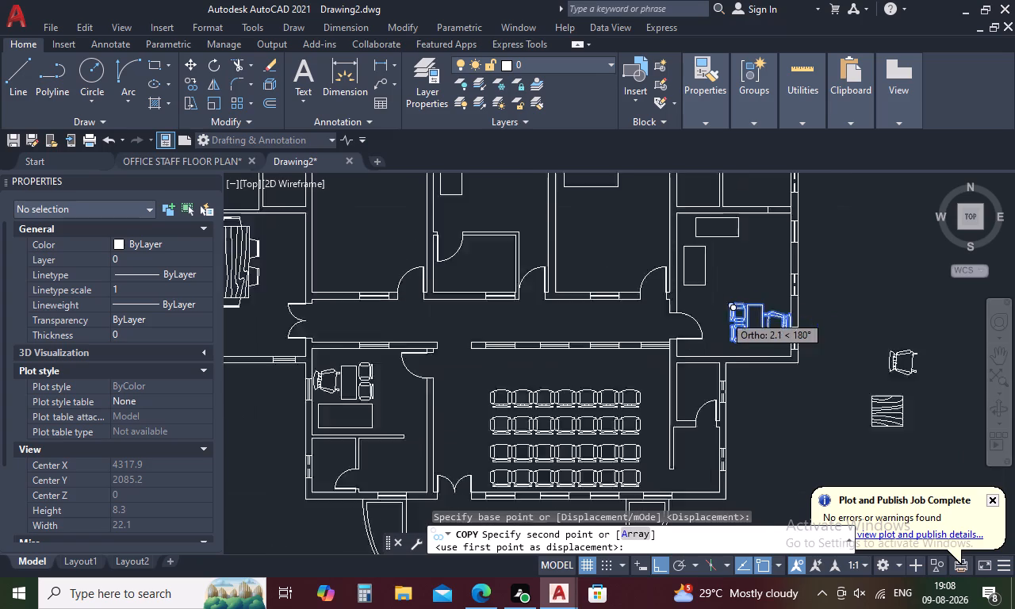
scroll(724, 315, down, 1)
middle_drag(657, 259, 667, 332)
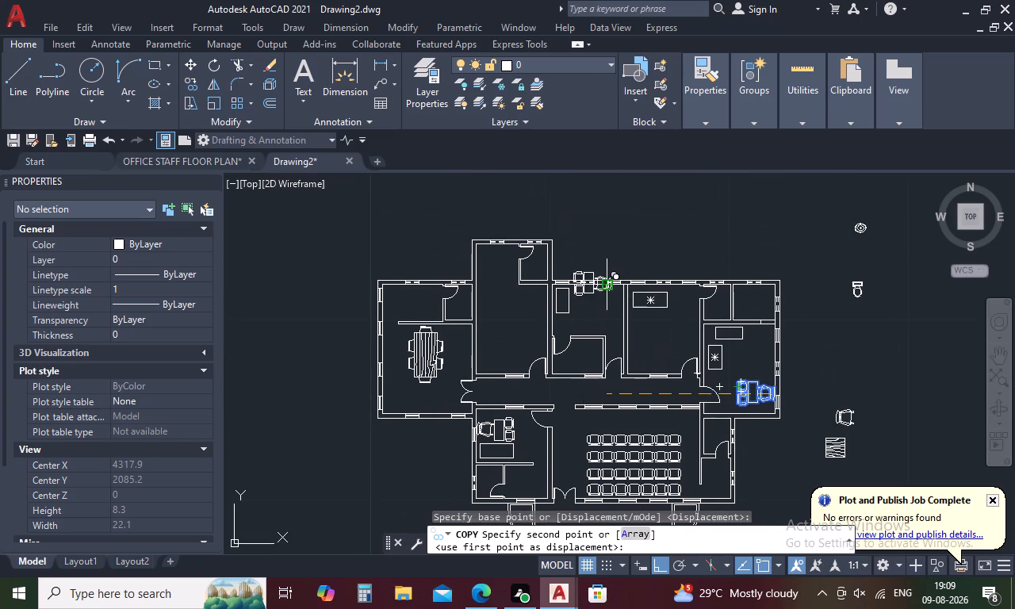
key(F8)
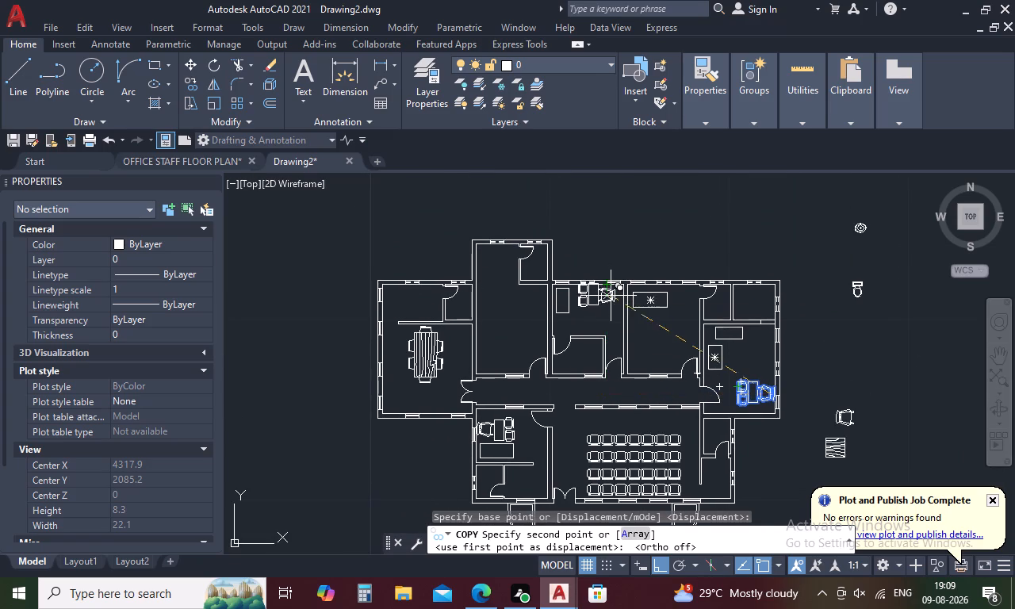
scroll(611, 296, up, 3)
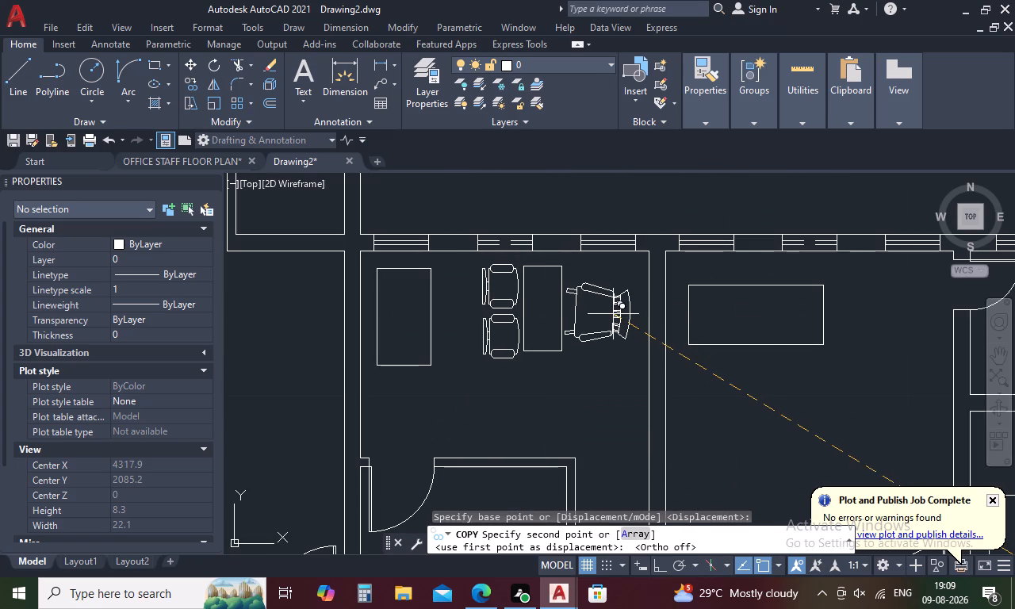
click(622, 312)
scroll(616, 331, down, 2)
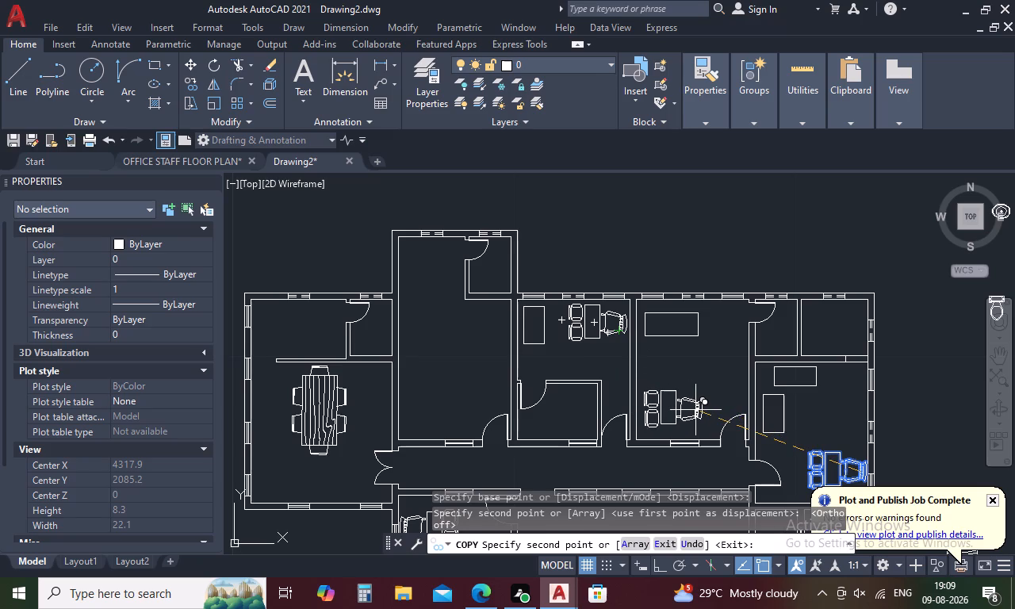
click(695, 410)
key(Escape)
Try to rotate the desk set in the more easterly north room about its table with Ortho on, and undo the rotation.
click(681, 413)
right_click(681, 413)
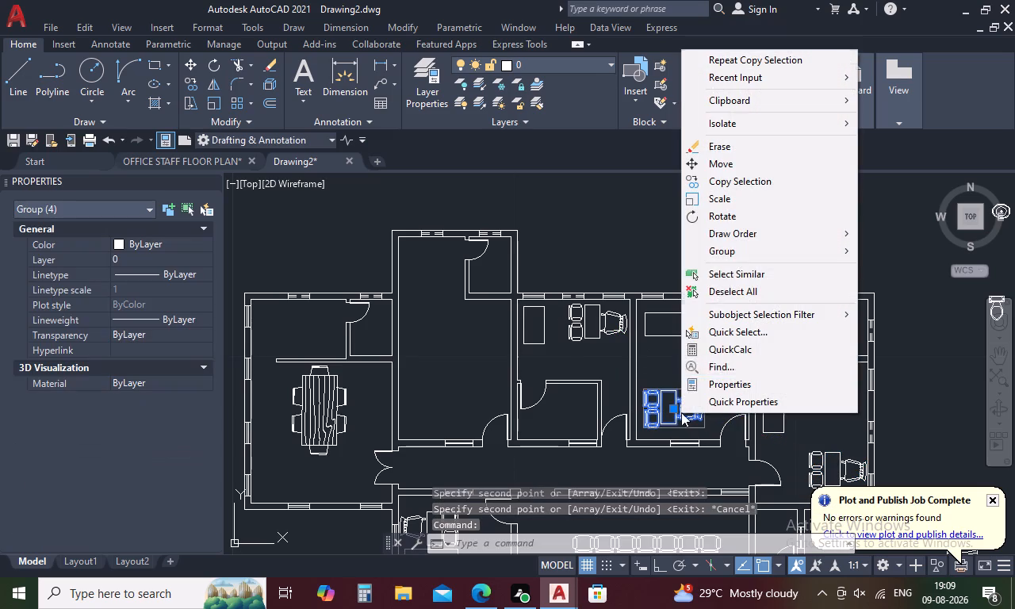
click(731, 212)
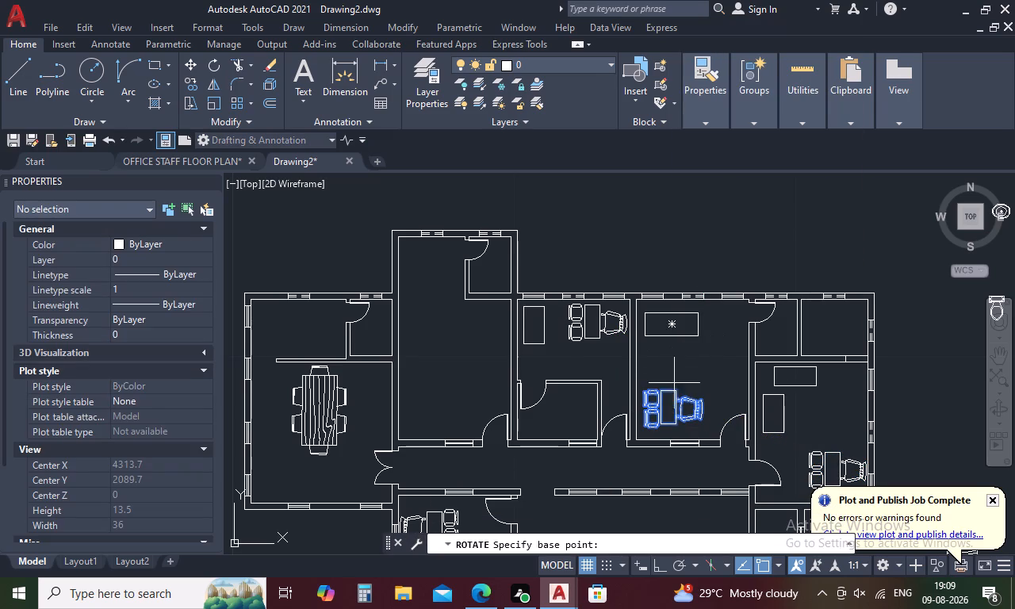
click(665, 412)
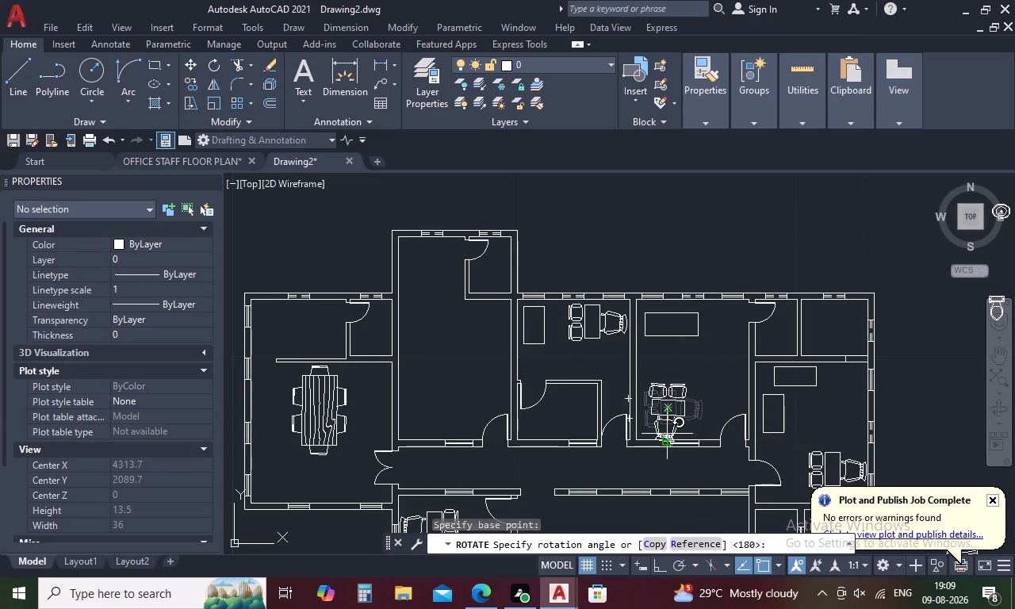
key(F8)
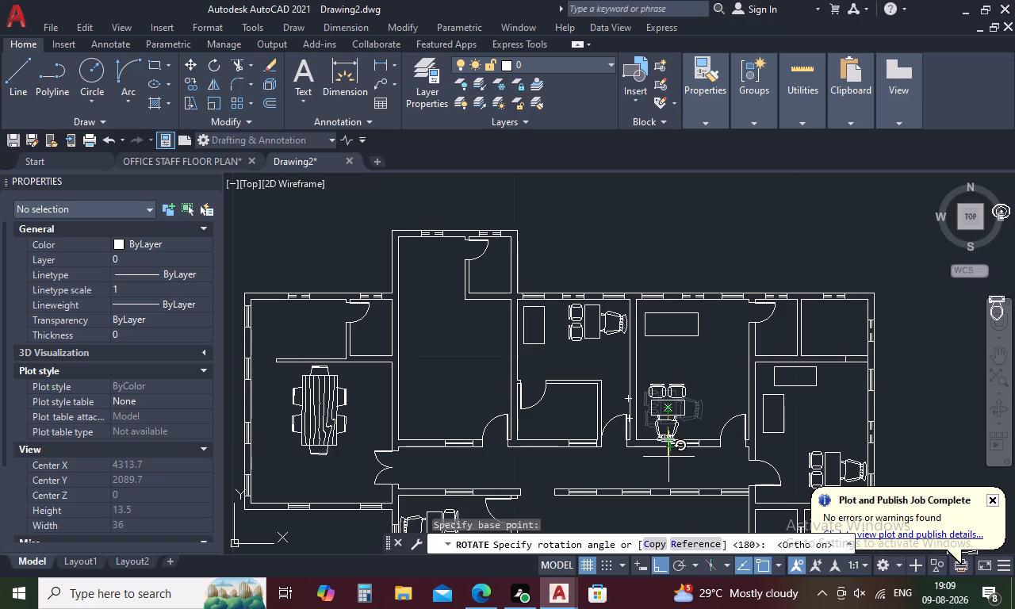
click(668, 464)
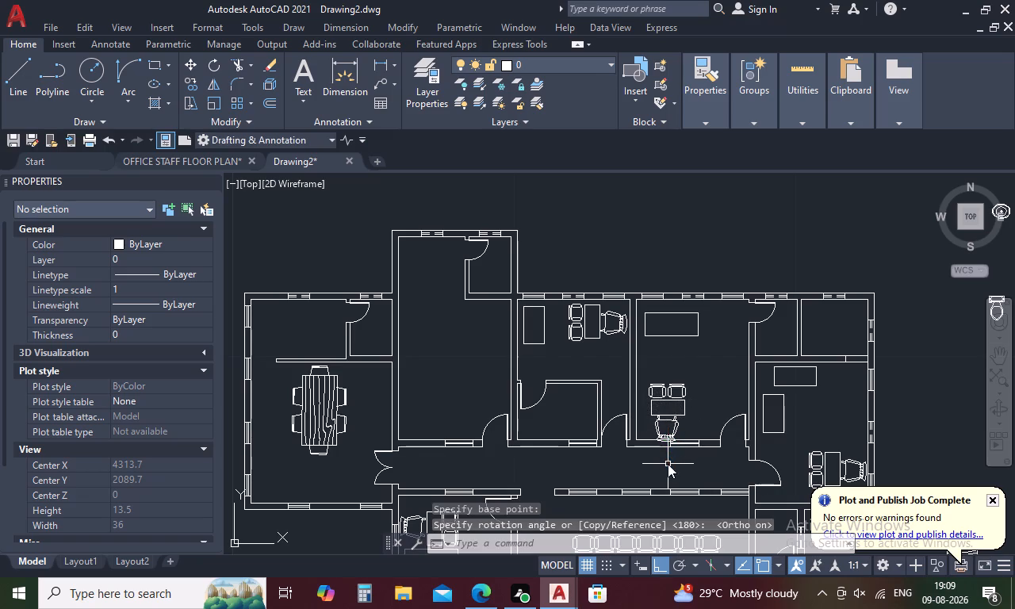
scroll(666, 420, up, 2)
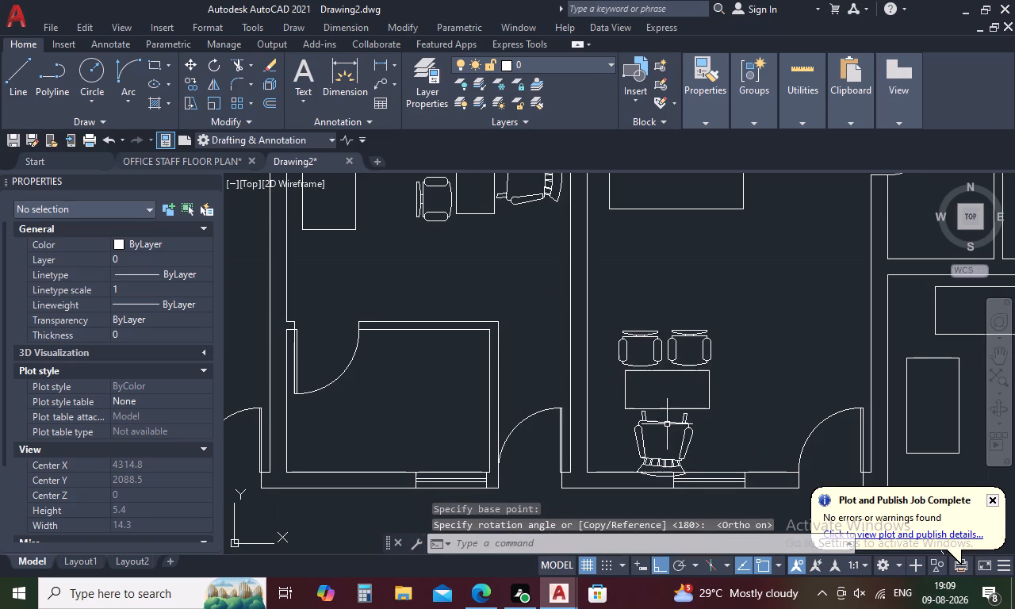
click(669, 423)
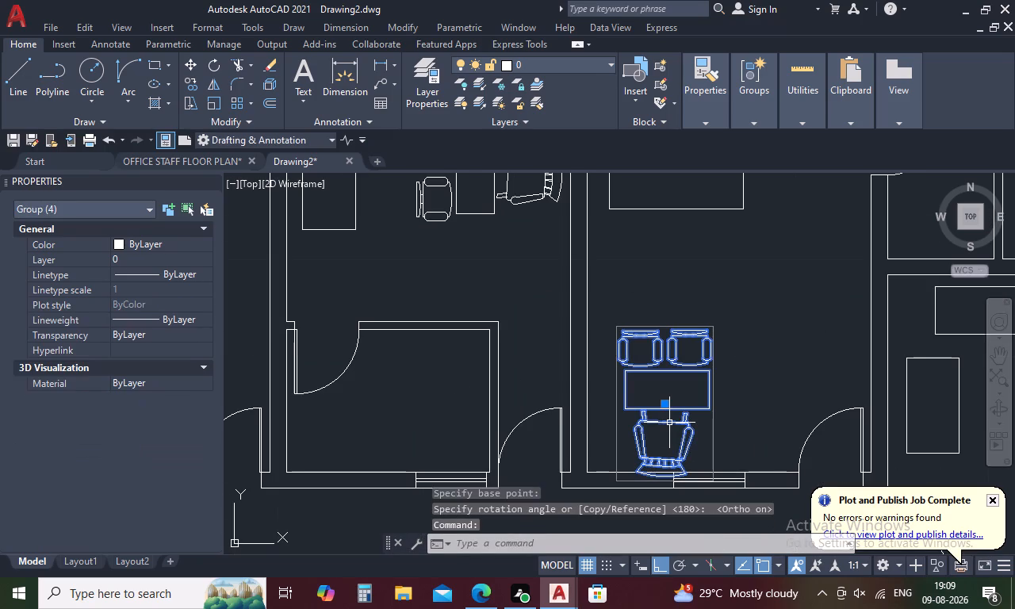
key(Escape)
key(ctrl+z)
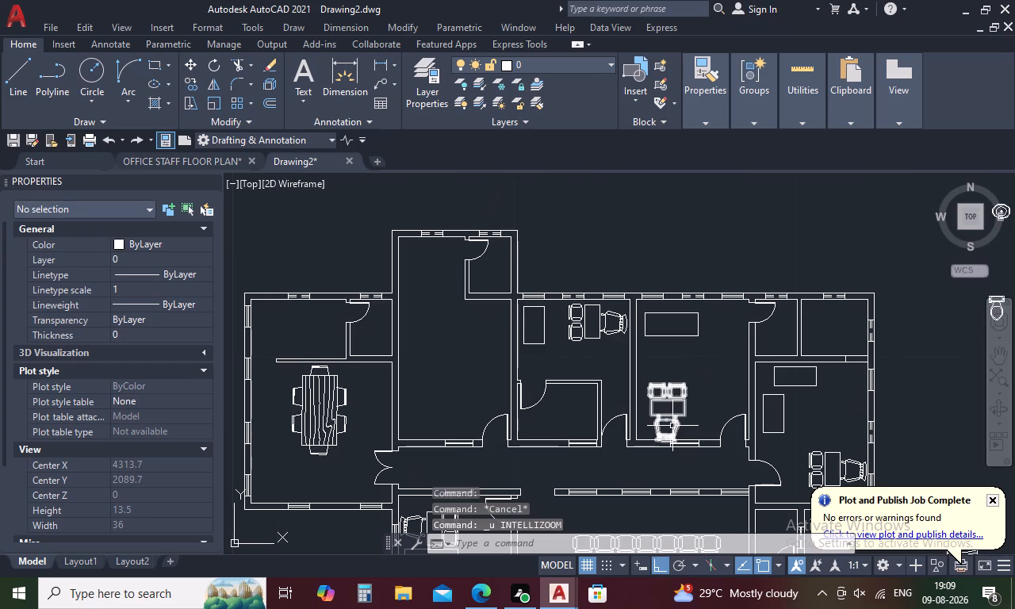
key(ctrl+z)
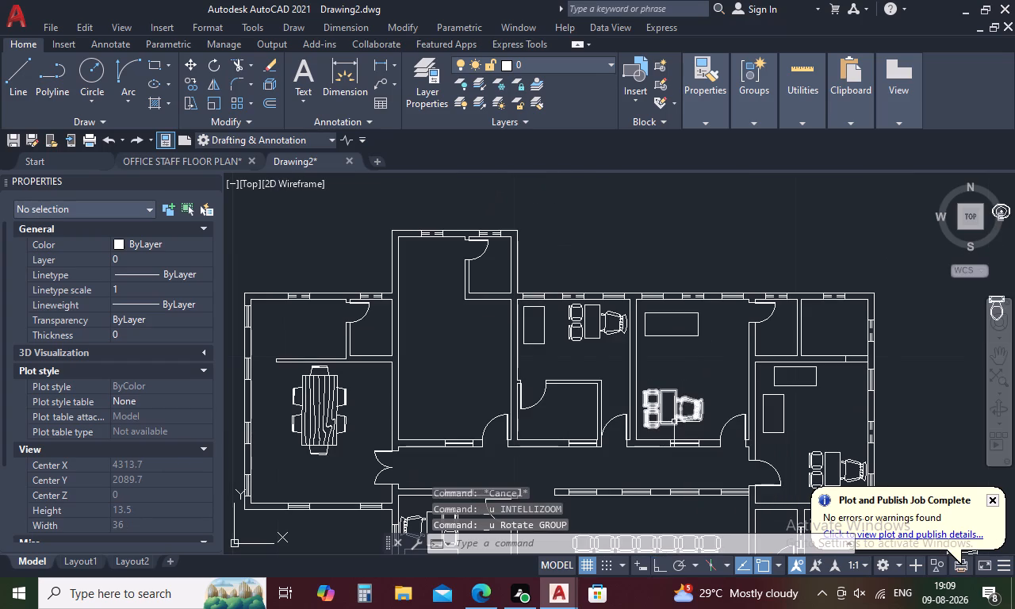
Rotate that desk set about its table's centre towards 270° so the rocking chair sits on the table's south side.
click(675, 405)
right_click(675, 405)
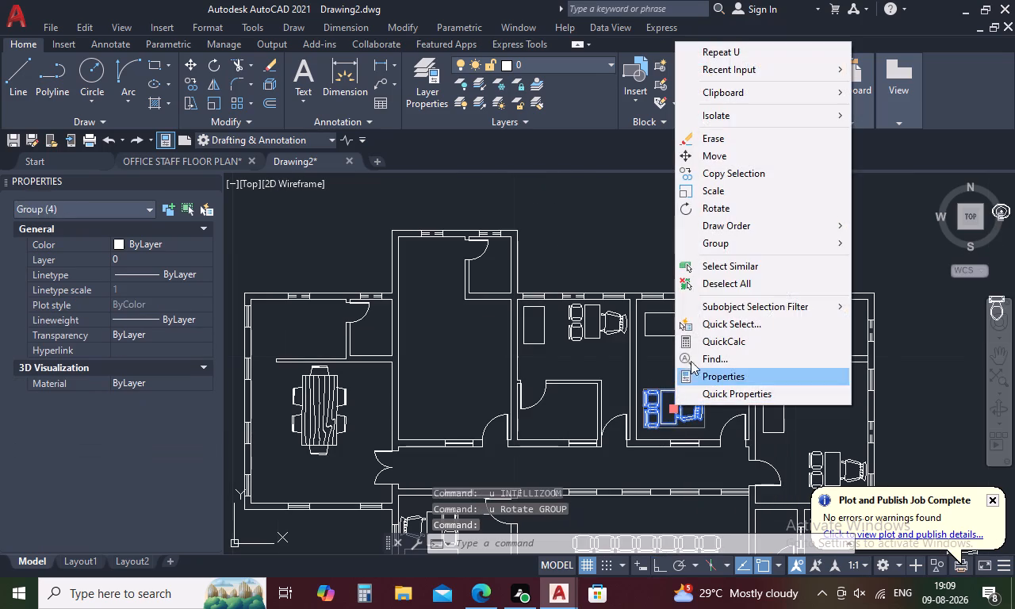
click(719, 202)
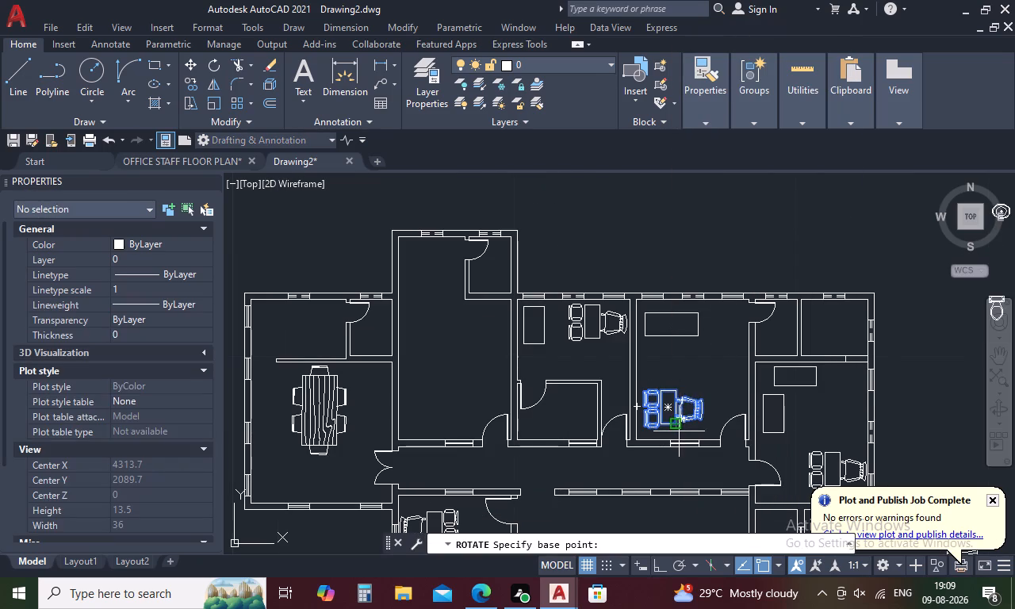
click(667, 405)
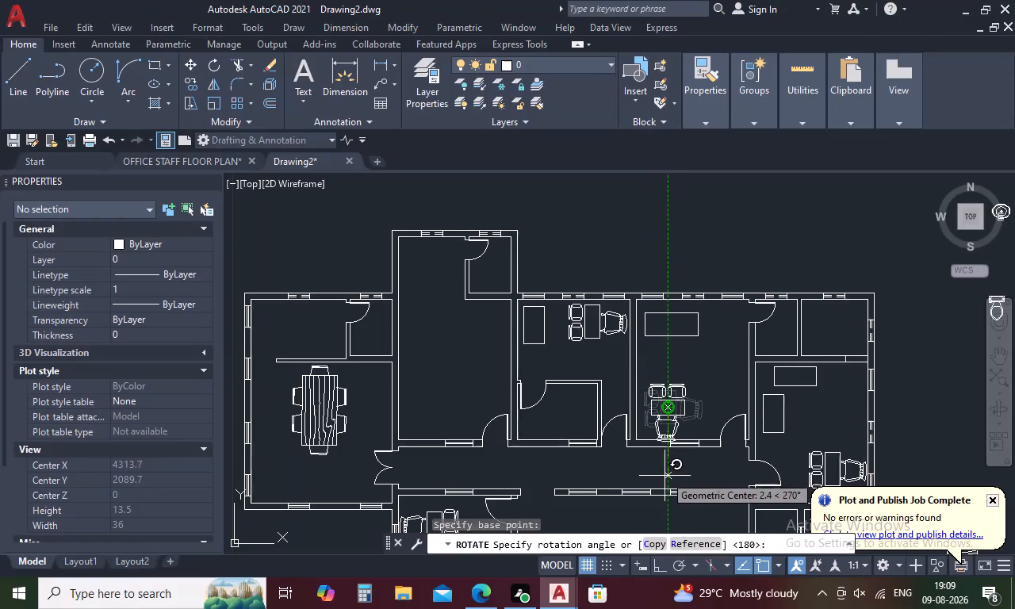
click(665, 477)
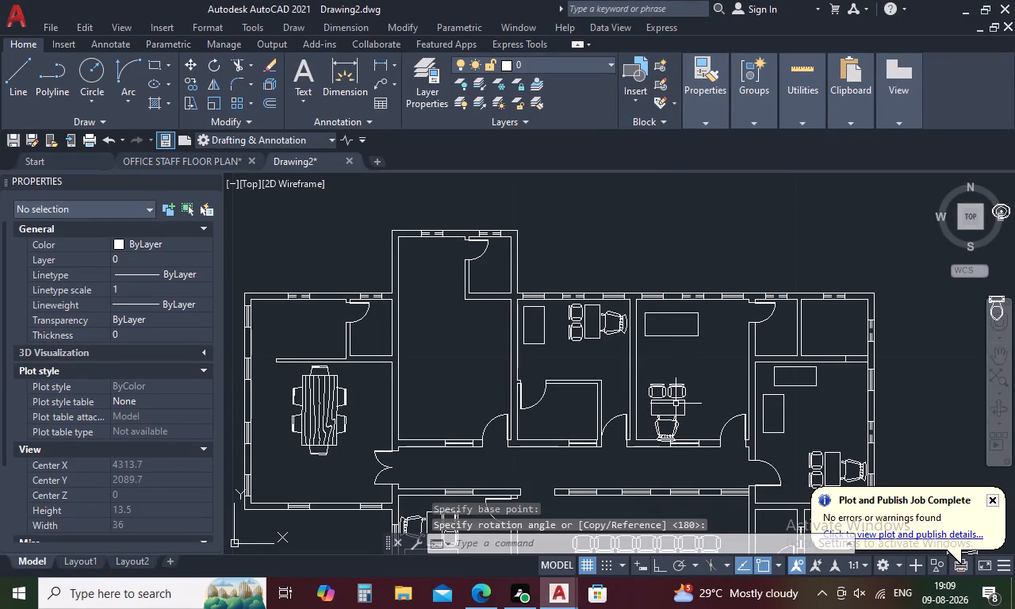
Move the rotated desk set slightly north, away from the room's south wall.
click(676, 402)
right_click(676, 402)
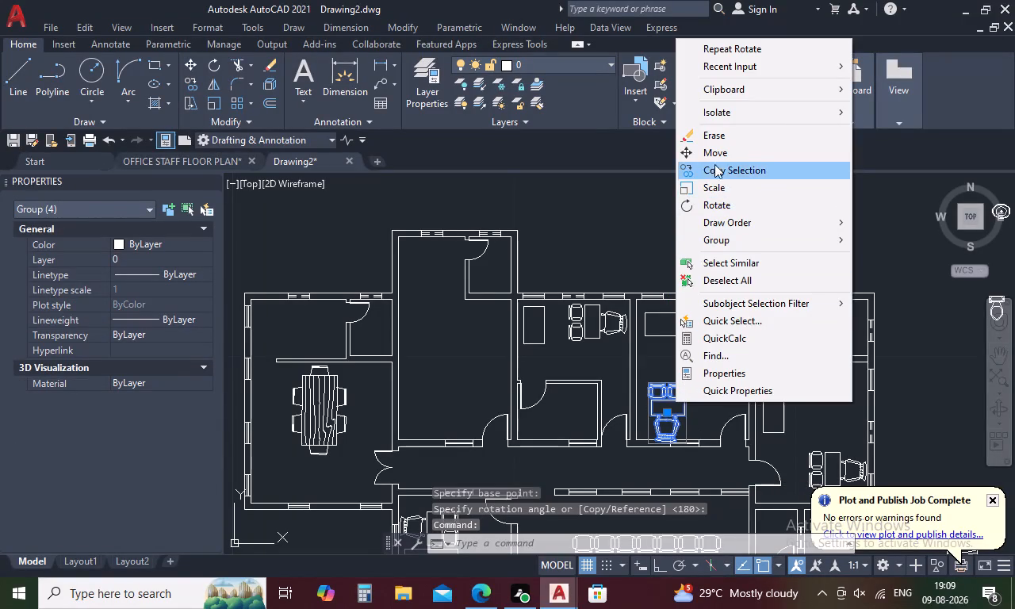
click(716, 155)
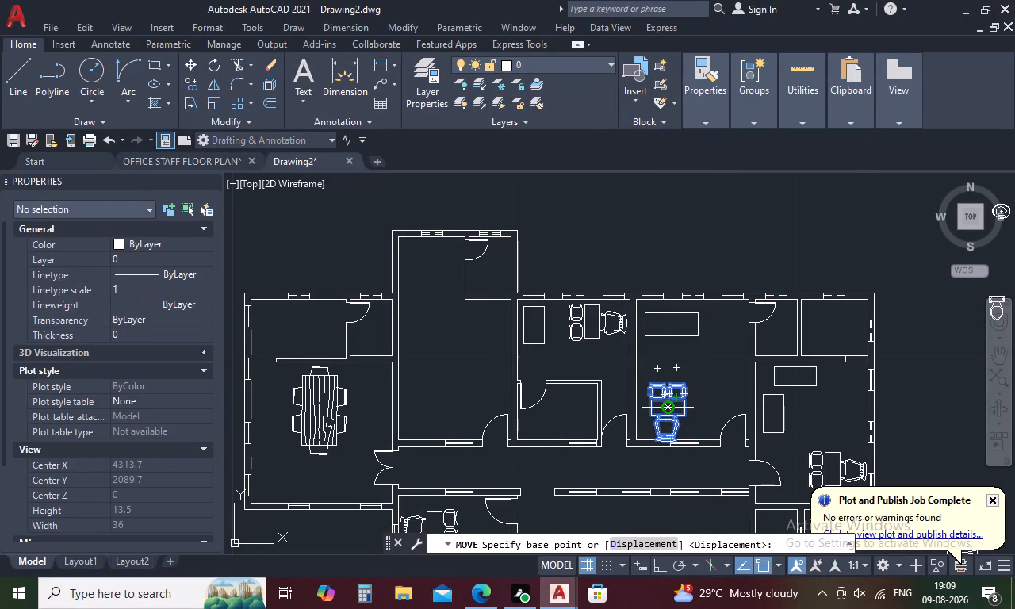
click(665, 410)
scroll(665, 399, up, 1)
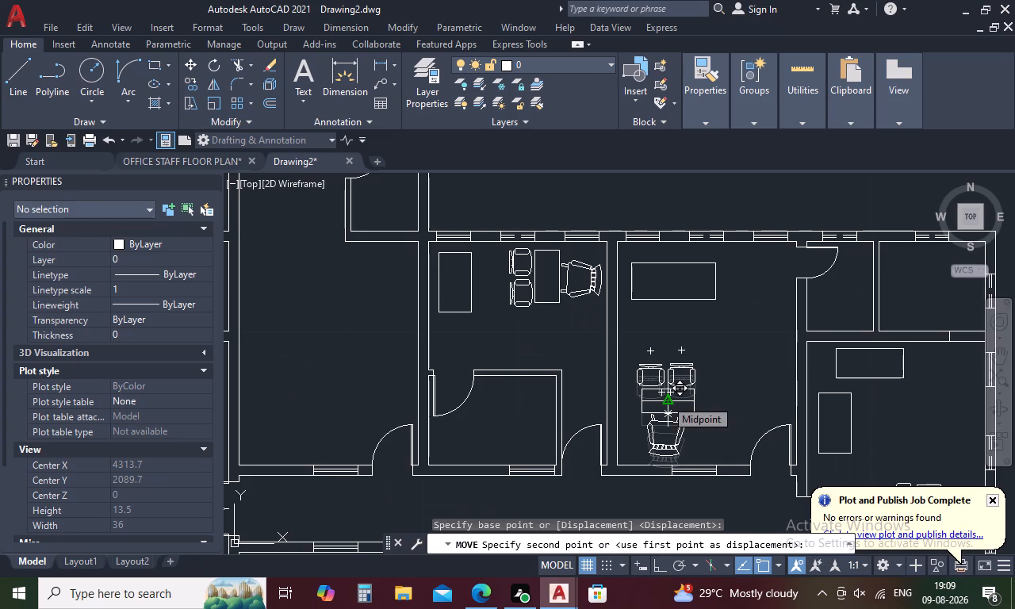
click(665, 399)
scroll(668, 398, down, 1)
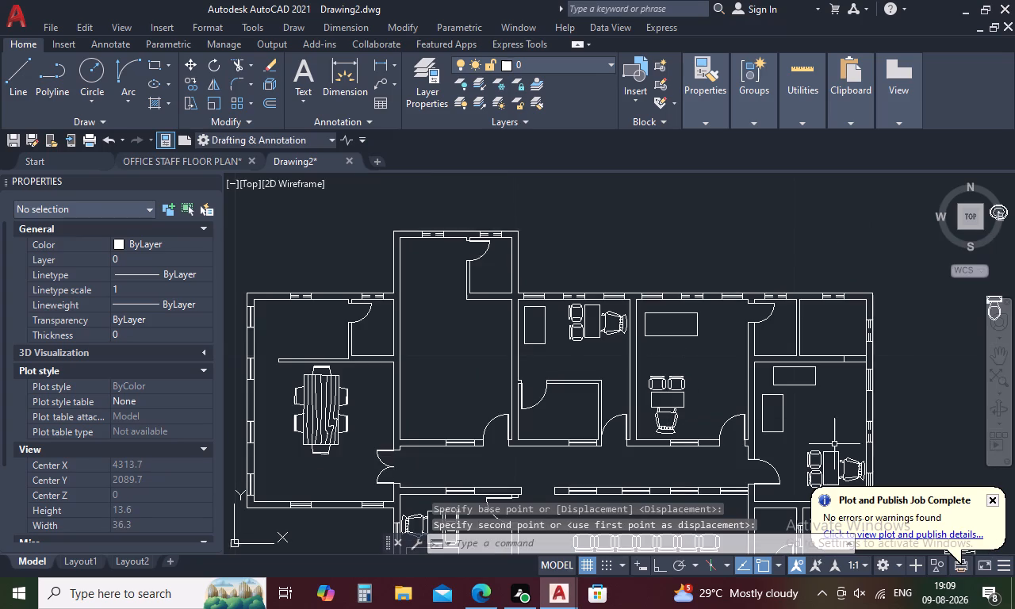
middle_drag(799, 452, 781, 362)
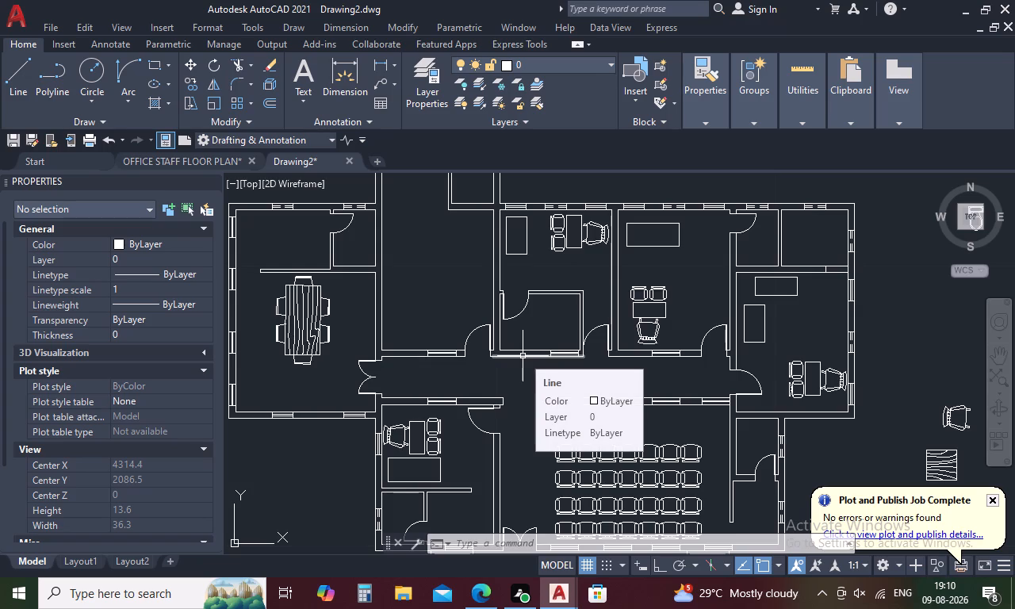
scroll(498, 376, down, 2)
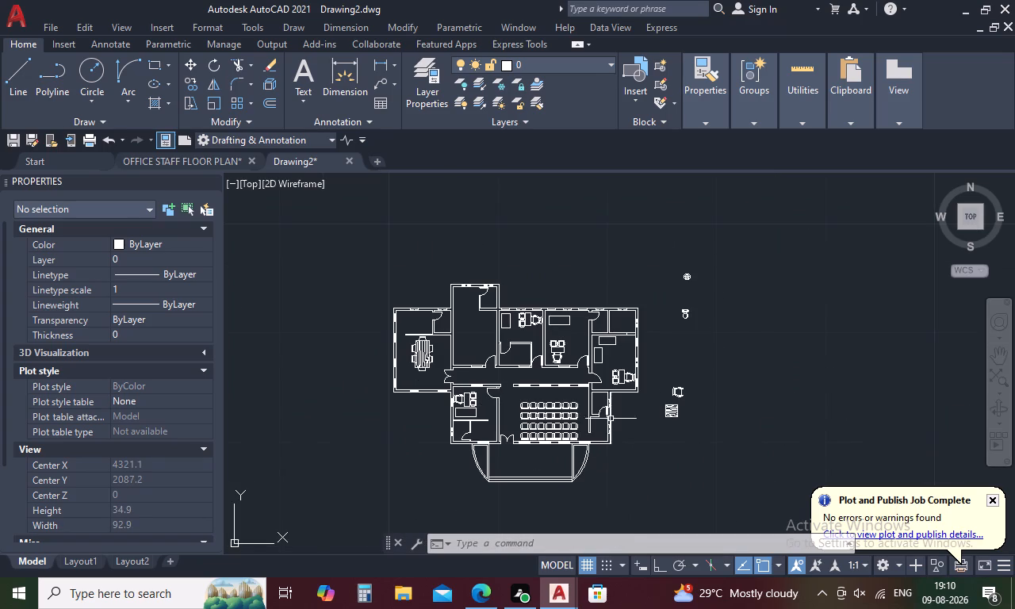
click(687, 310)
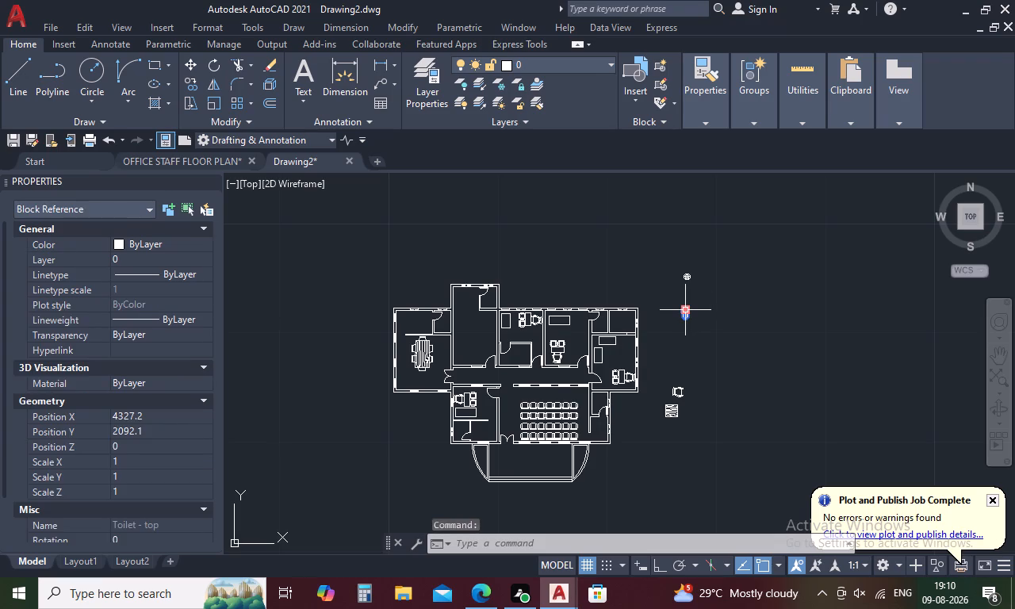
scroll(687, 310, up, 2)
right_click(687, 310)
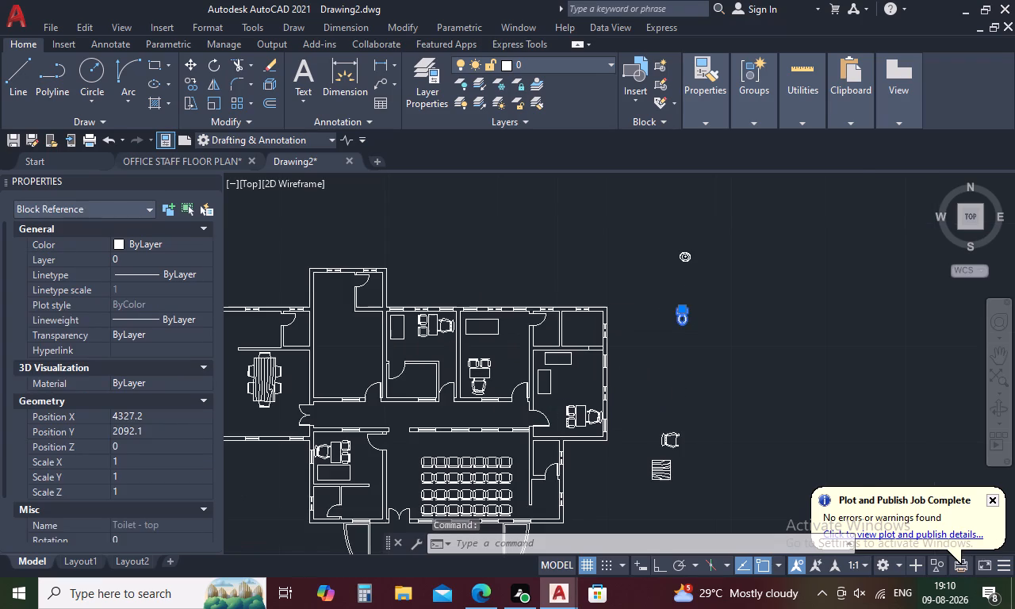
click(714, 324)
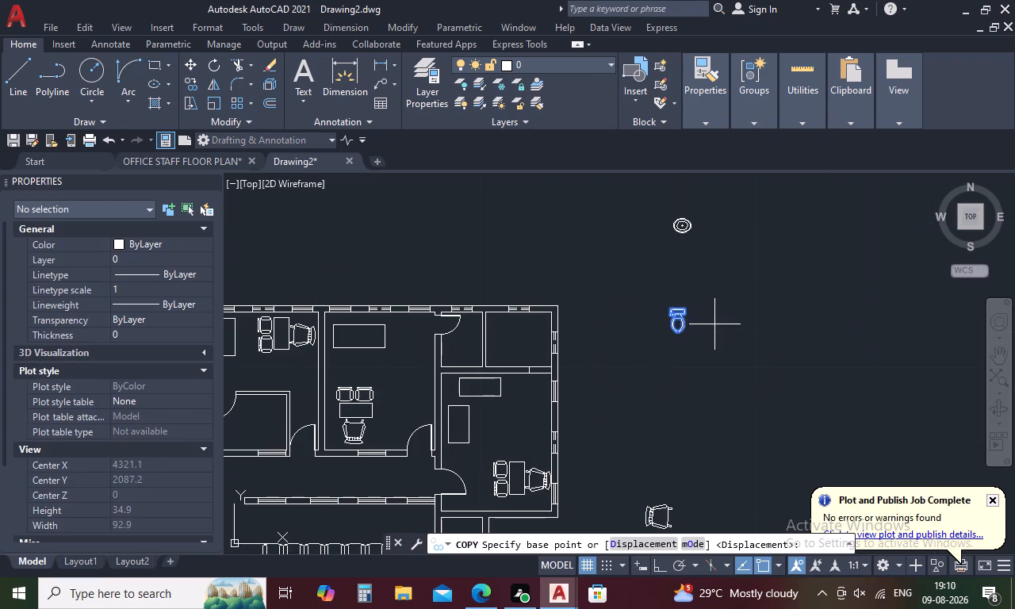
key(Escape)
Move the toilet from outside the building into the small room south of the east room, its tank against the north wall.
click(682, 318)
right_click(682, 318)
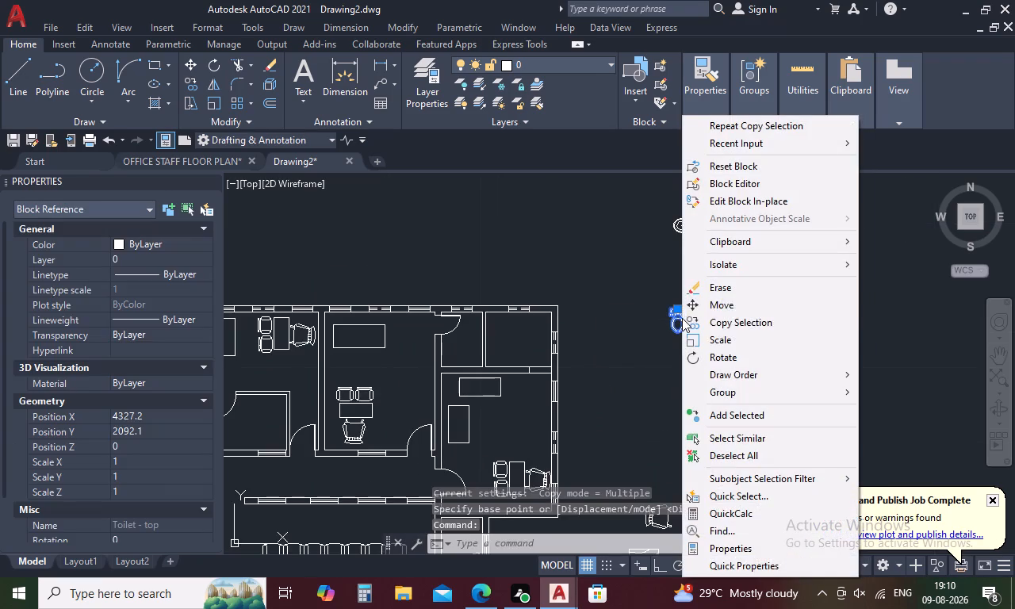
click(714, 305)
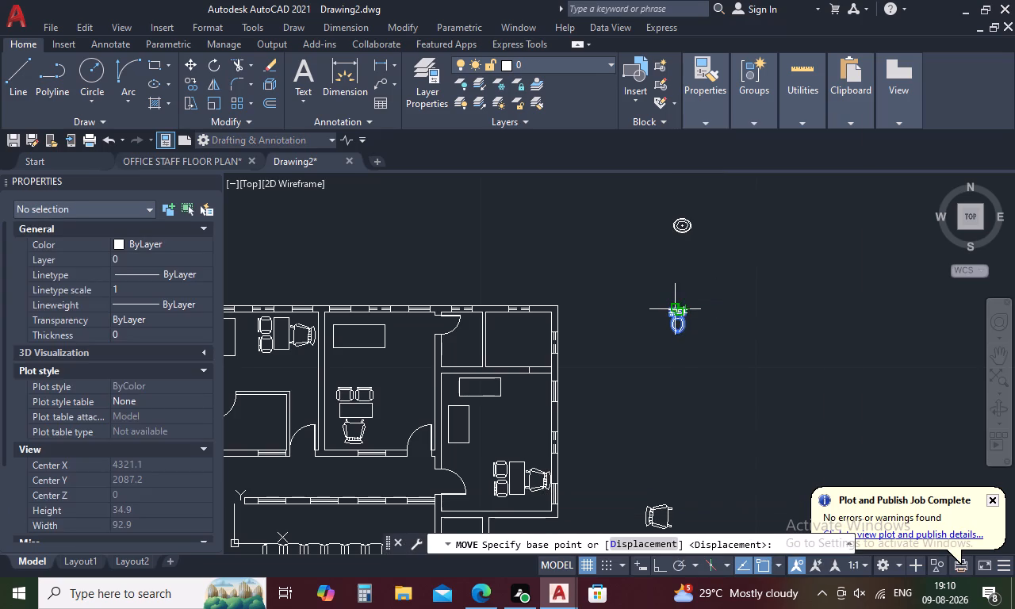
click(675, 309)
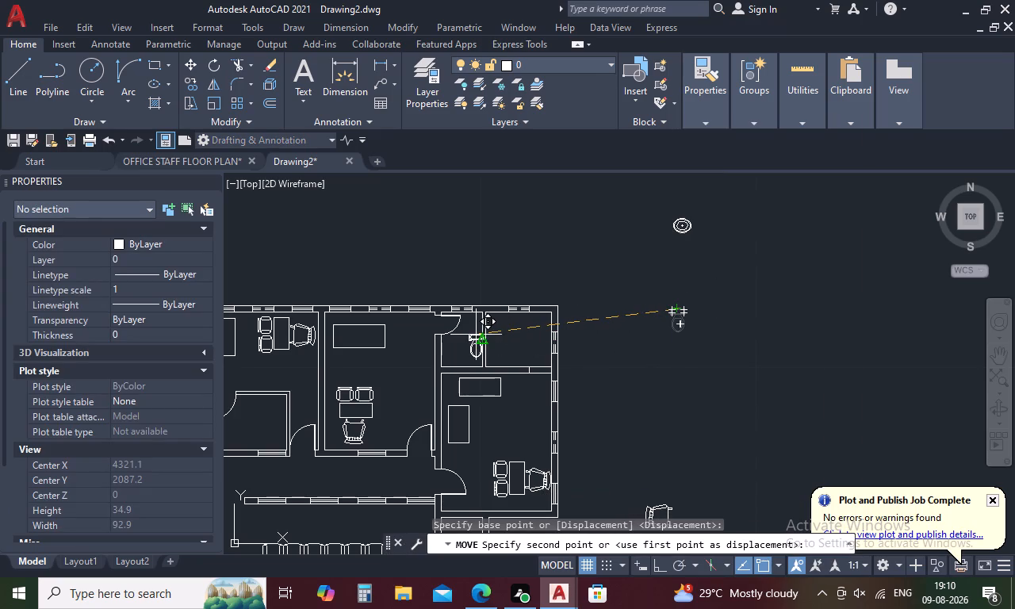
scroll(519, 330, down, 1)
middle_drag(449, 350, 599, 312)
scroll(634, 418, up, 2)
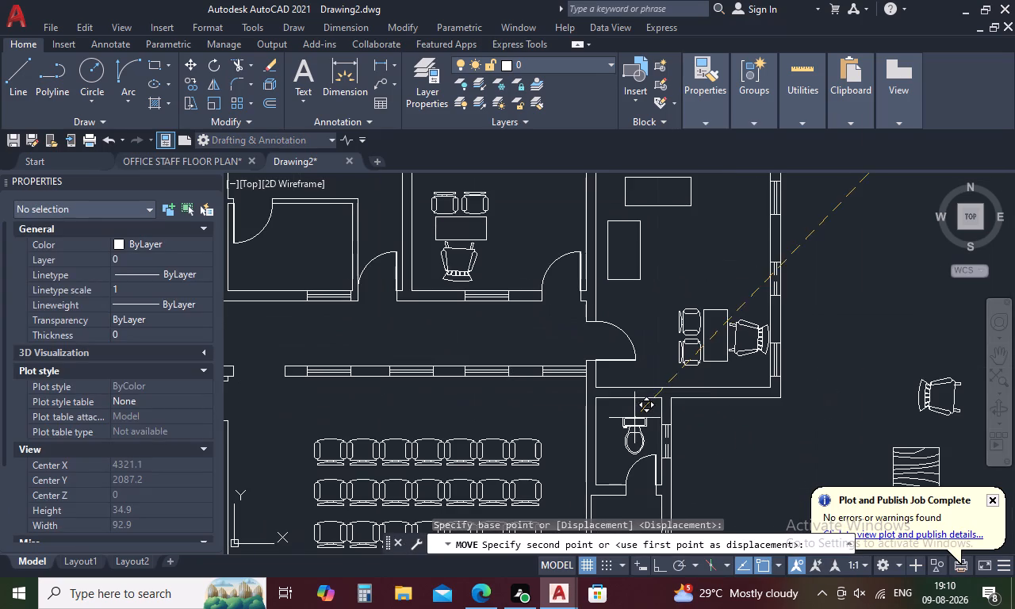
scroll(630, 399, up, 3)
click(630, 399)
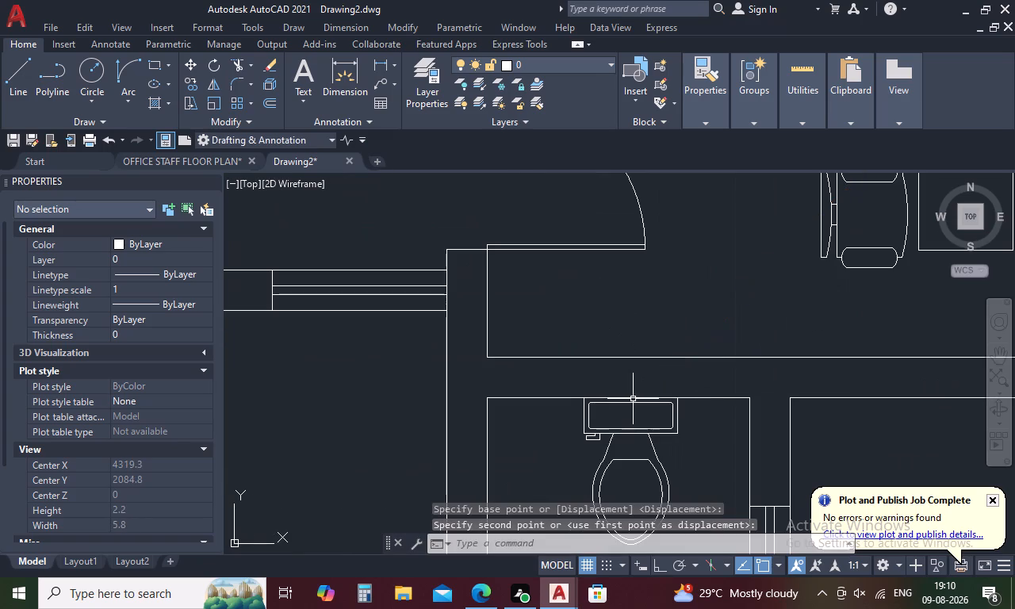
Copy the toilet from the small room south of the east room into the small southwest room below the office desk set.
click(679, 427)
right_click(679, 427)
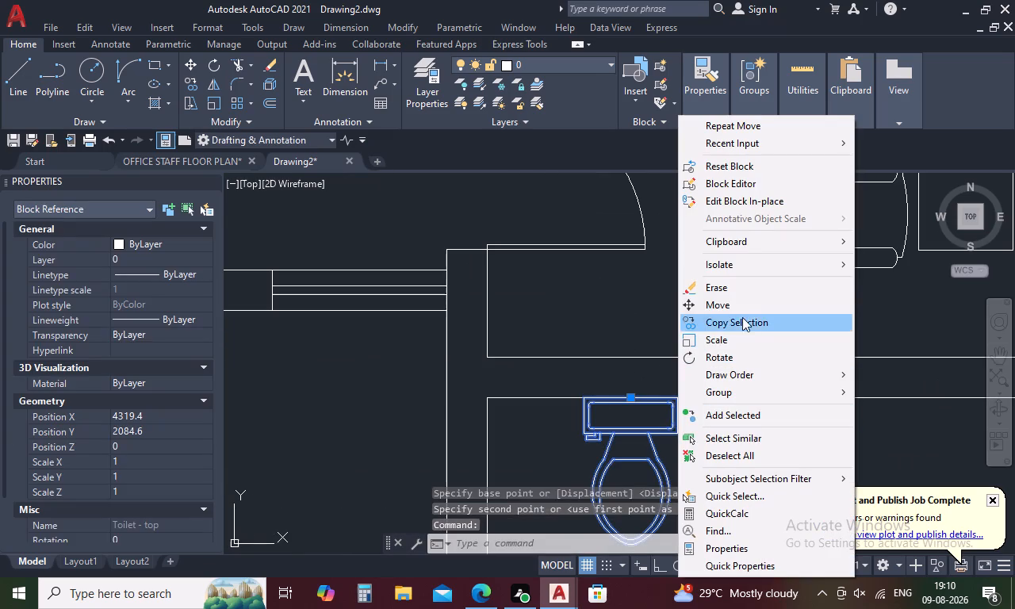
click(740, 318)
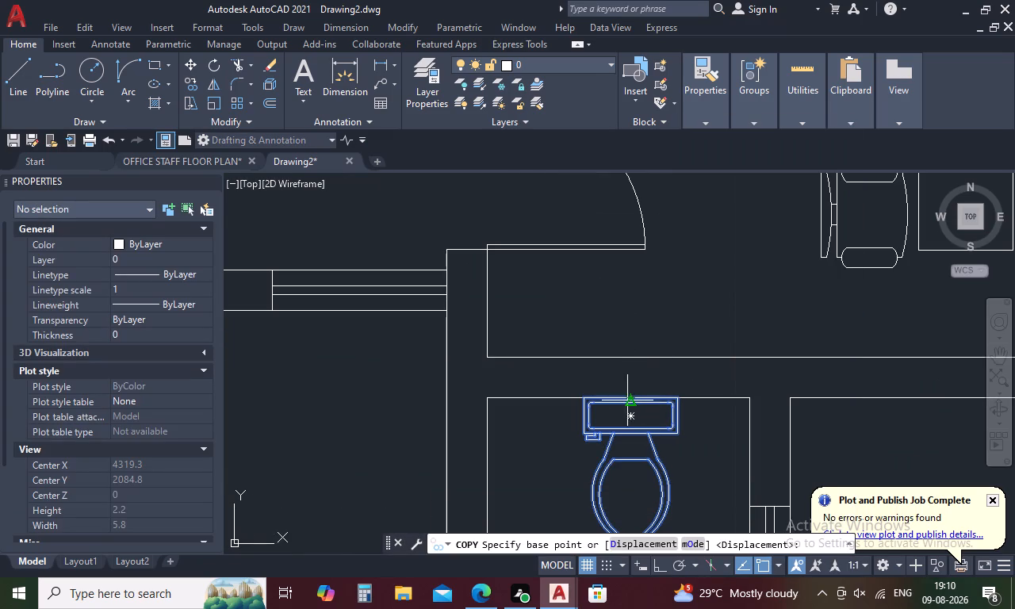
click(628, 406)
scroll(628, 406, down, 3)
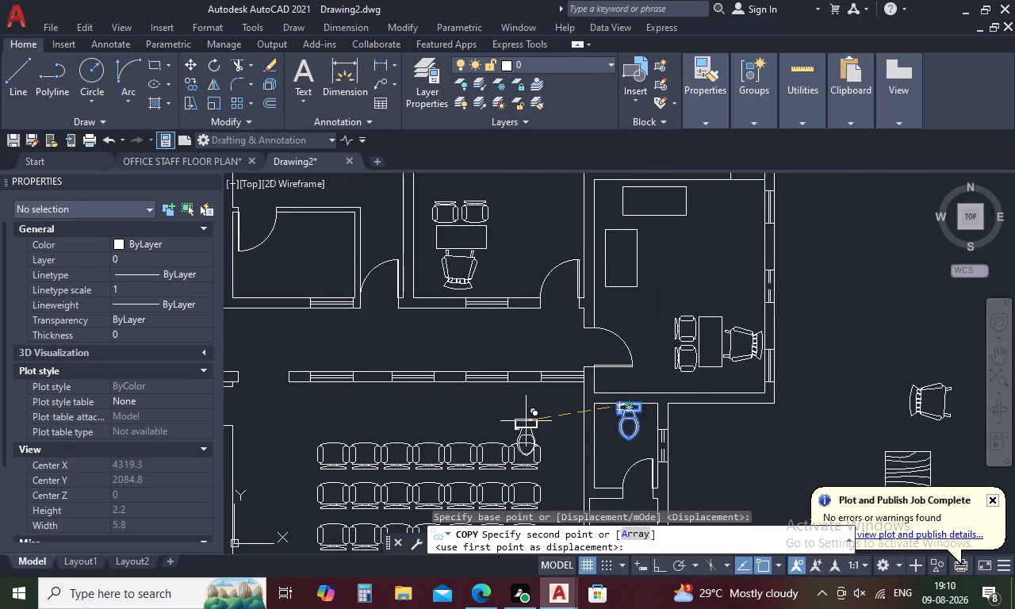
middle_drag(526, 421, 753, 337)
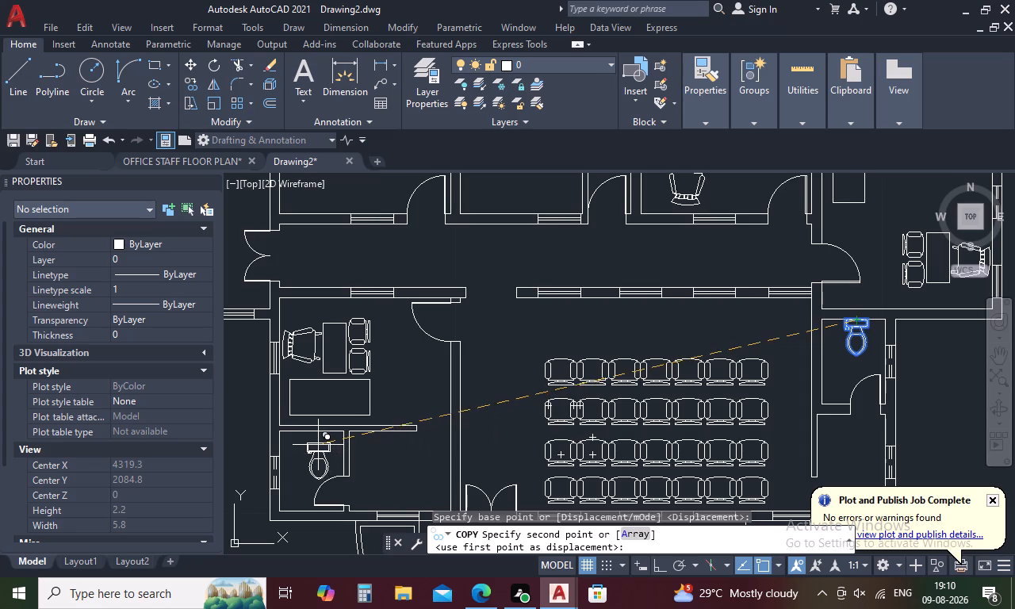
middle_drag(318, 445, 406, 411)
click(399, 407)
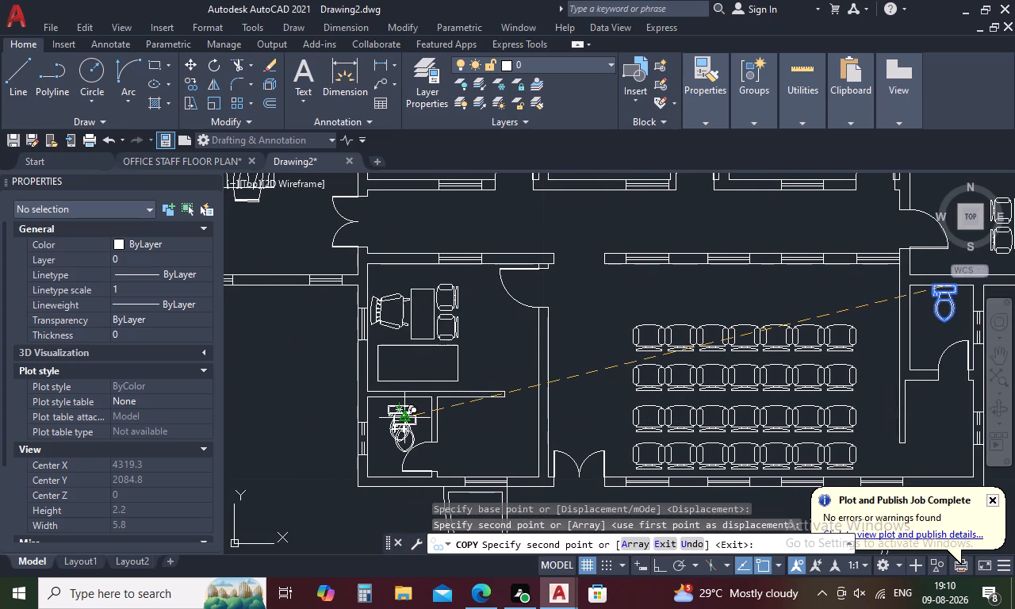
key(Escape)
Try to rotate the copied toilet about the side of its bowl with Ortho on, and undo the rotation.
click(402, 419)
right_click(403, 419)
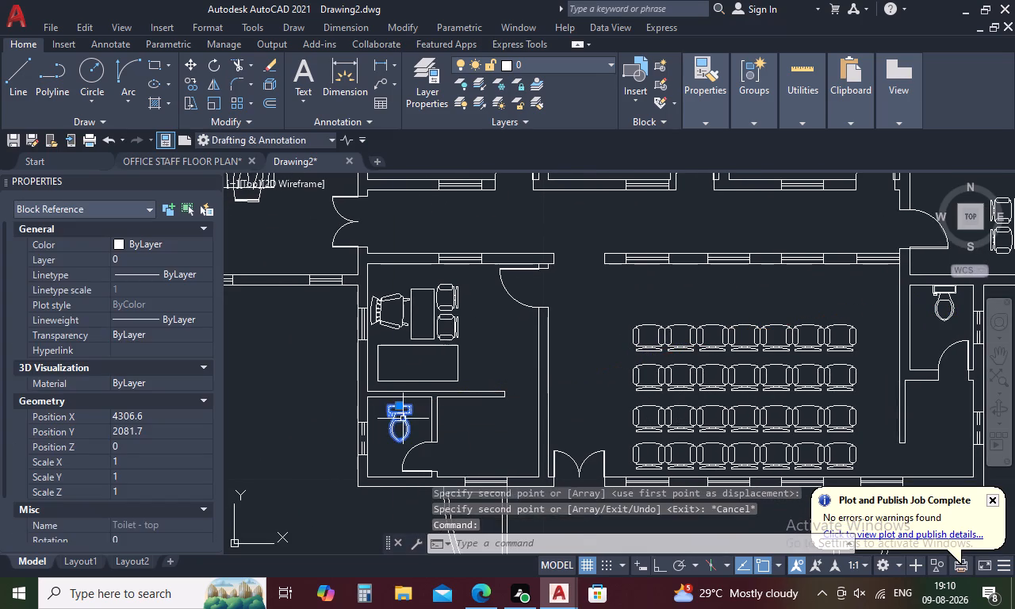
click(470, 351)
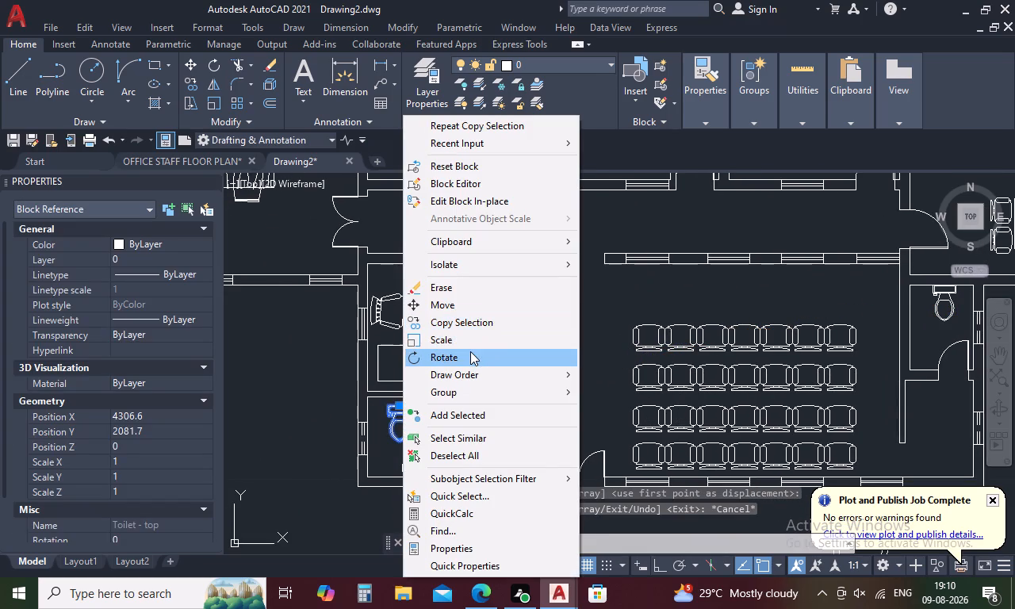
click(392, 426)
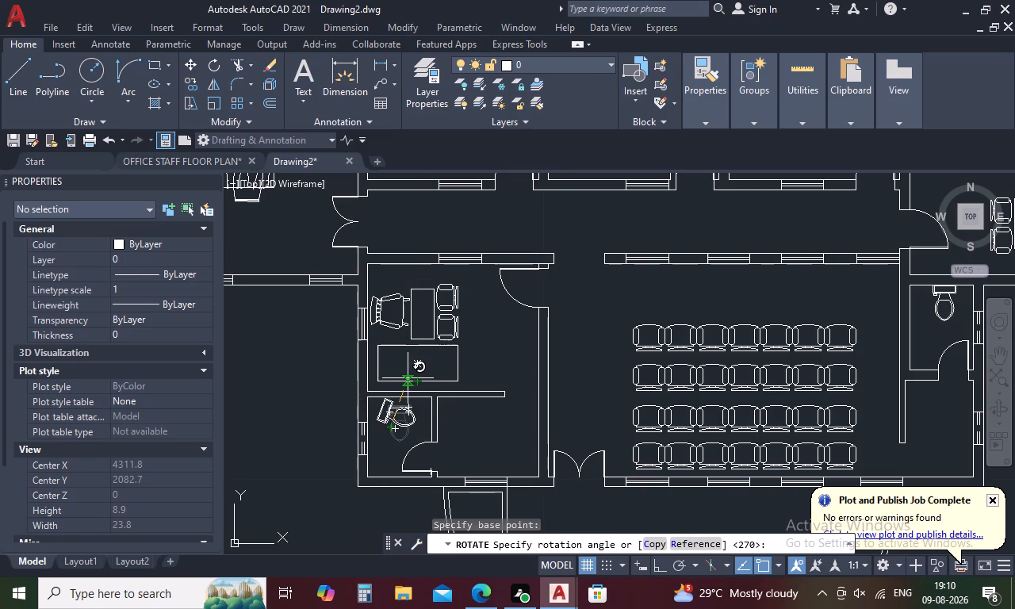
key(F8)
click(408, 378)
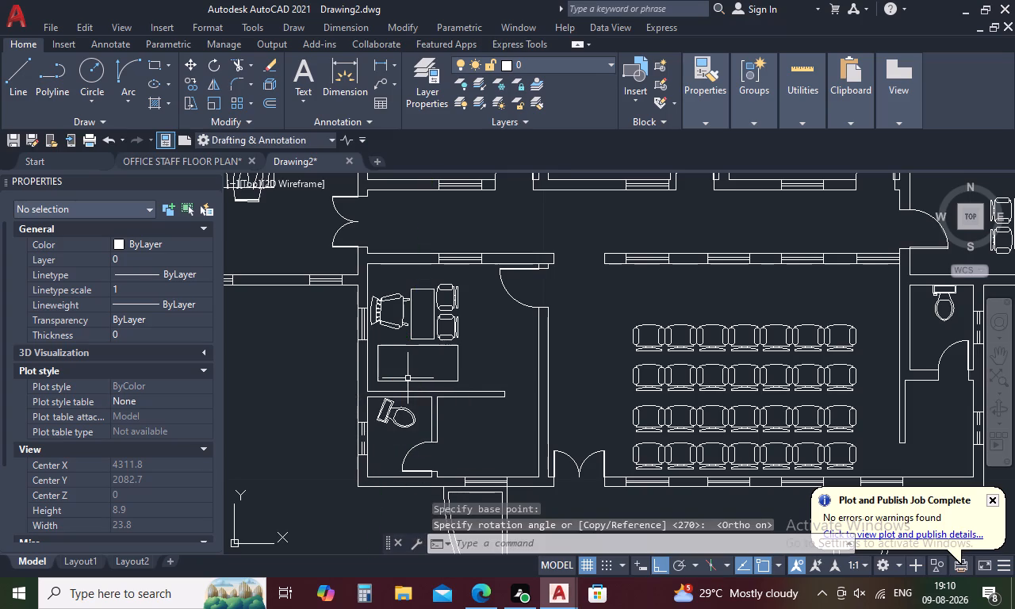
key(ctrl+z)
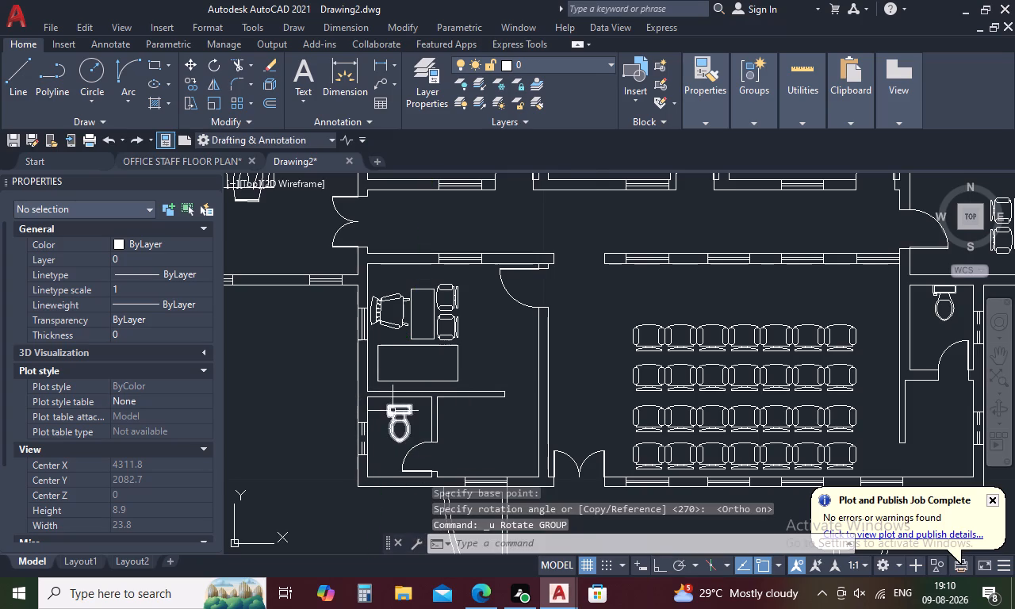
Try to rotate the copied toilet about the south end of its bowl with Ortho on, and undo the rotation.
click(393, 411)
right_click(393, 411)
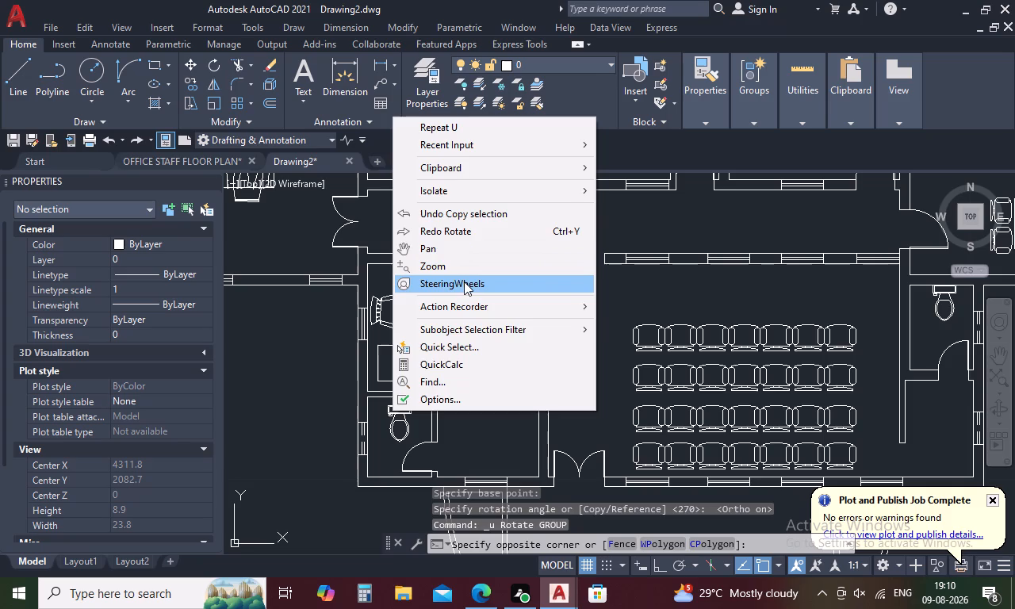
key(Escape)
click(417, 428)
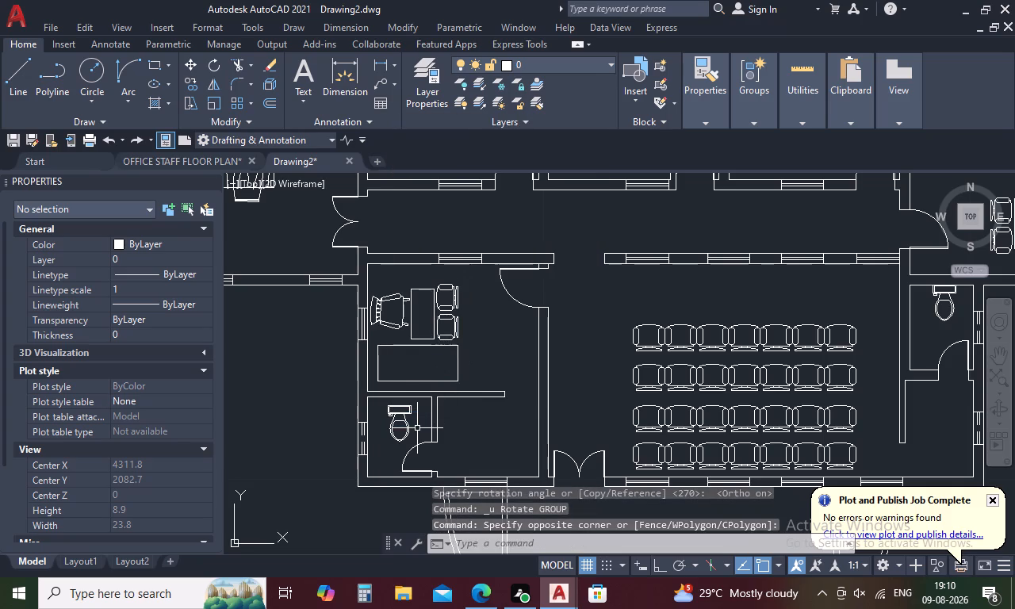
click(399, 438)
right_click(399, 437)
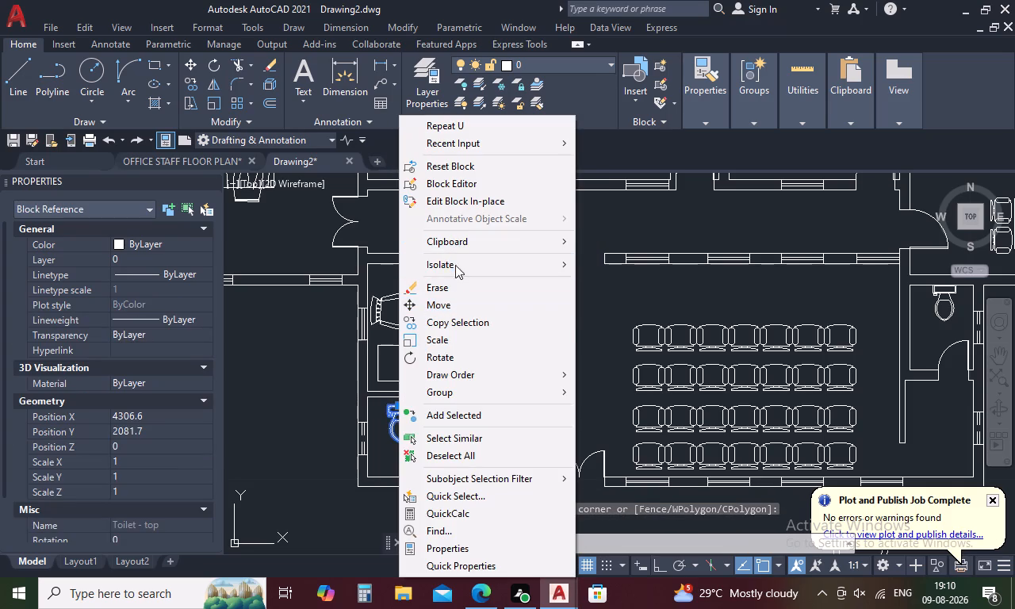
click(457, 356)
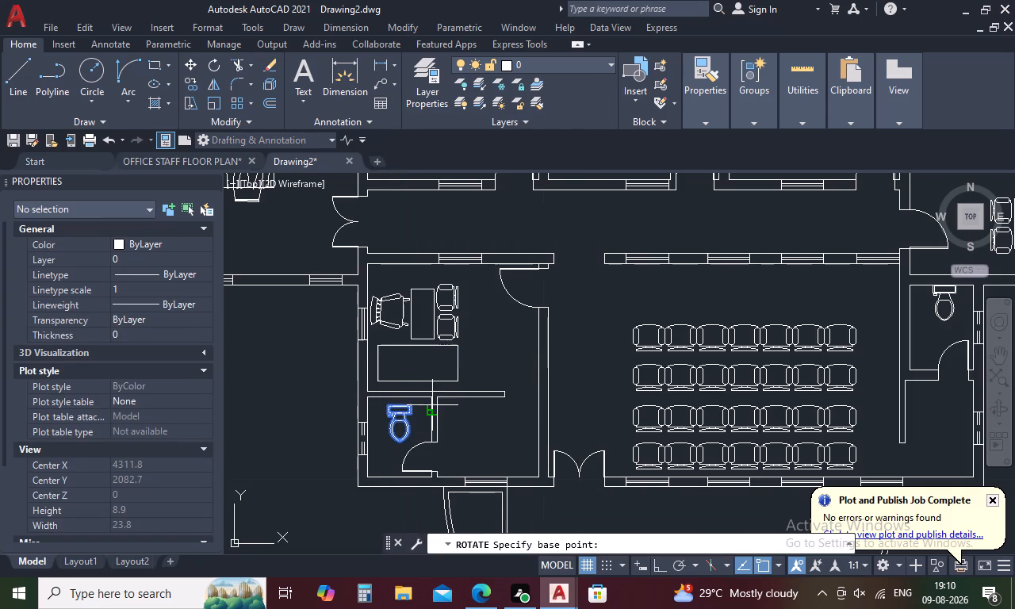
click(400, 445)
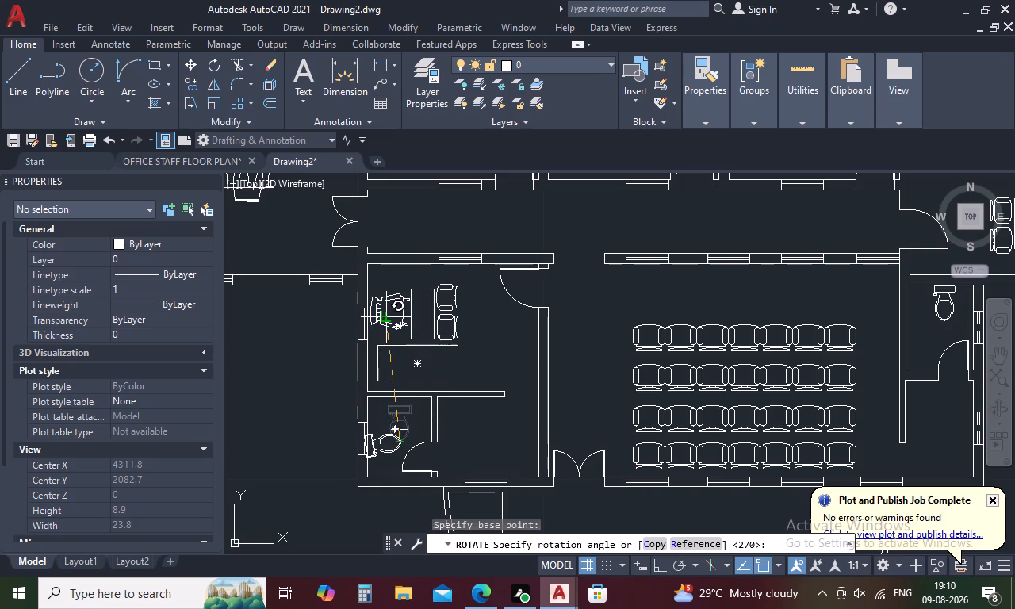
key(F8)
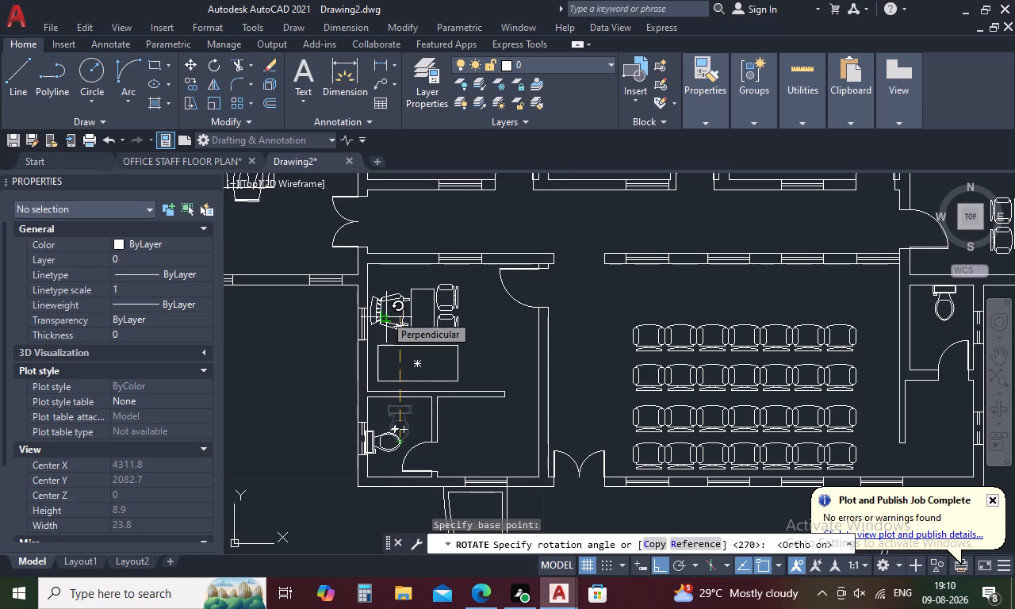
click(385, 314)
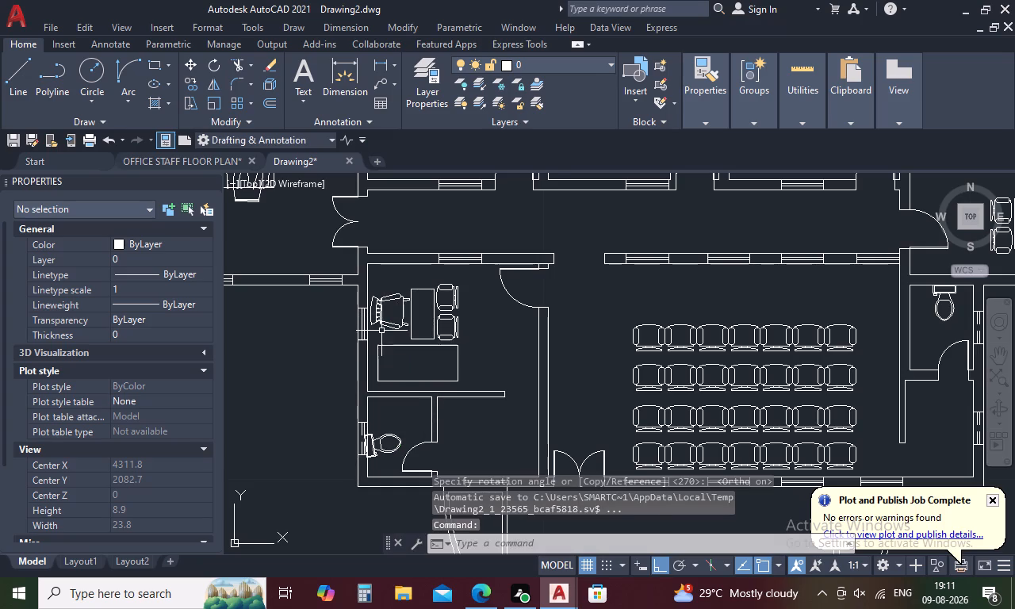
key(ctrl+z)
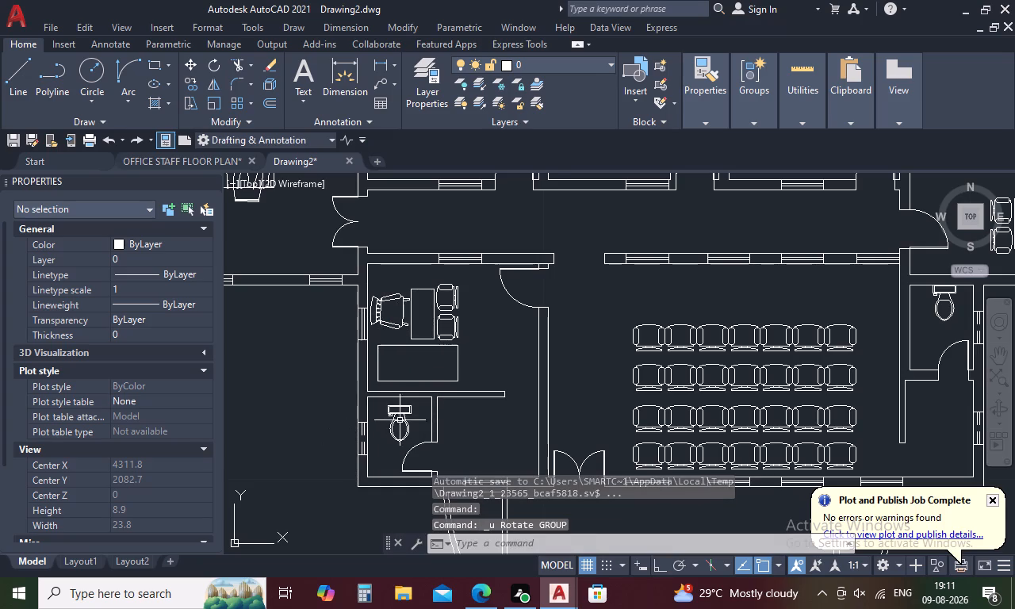
Rotate the southwest room's toilet 90° about the tip of its bowl so the tank faces the west wall.
scroll(387, 453, up, 4)
click(433, 373)
right_click(433, 373)
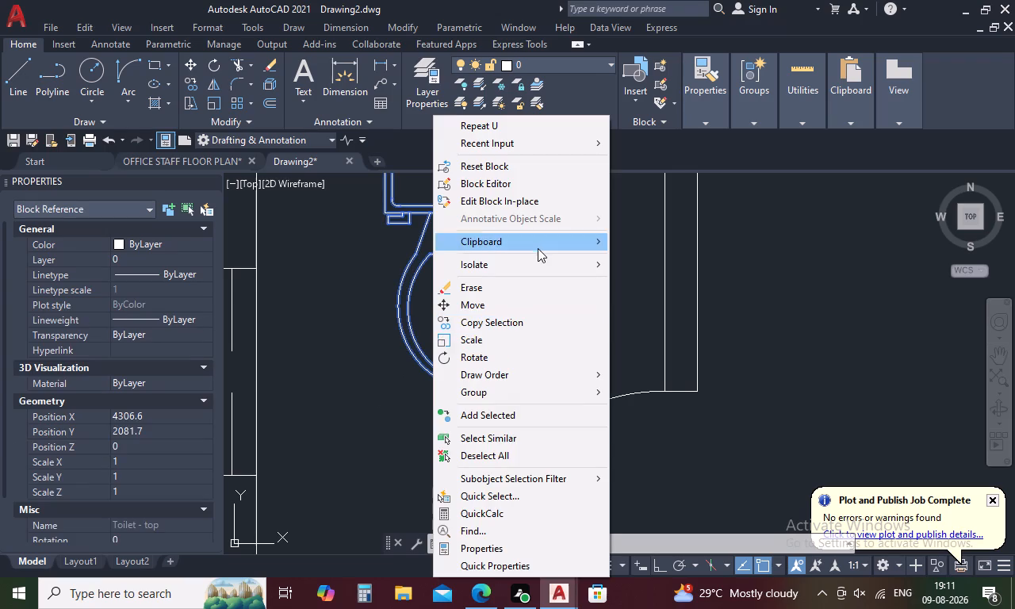
click(537, 366)
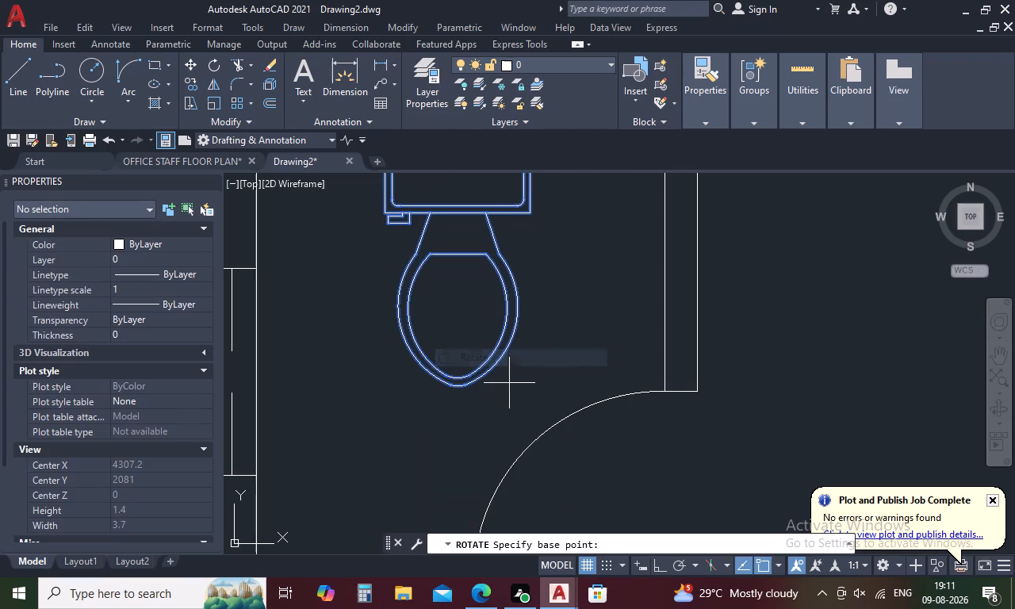
click(466, 388)
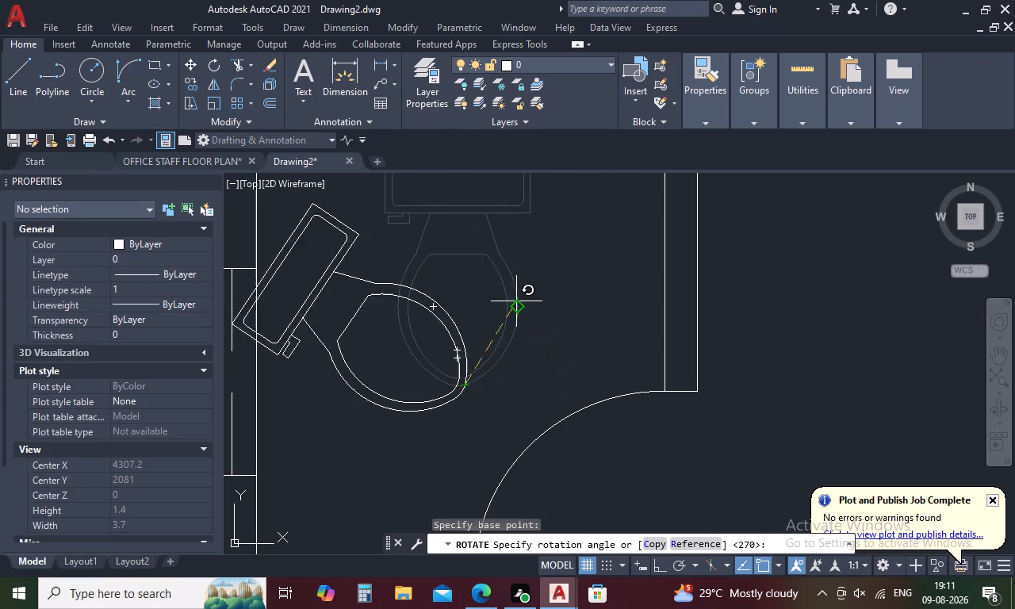
click(465, 288)
Move the rotated toilet north into the room's northwest corner, with its tank beside the west wall's inner face.
click(451, 357)
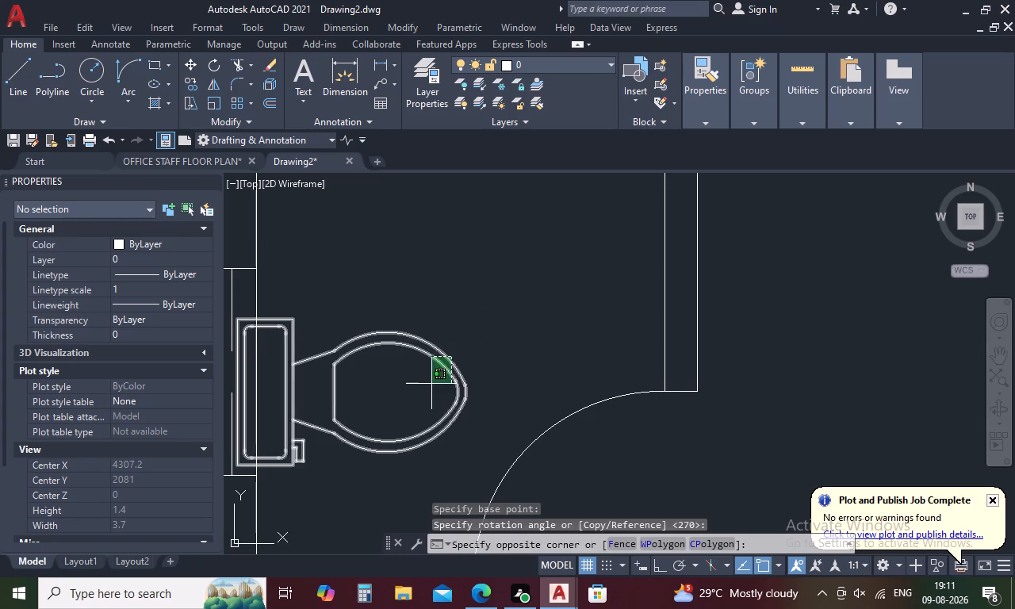
click(431, 385)
right_click(431, 385)
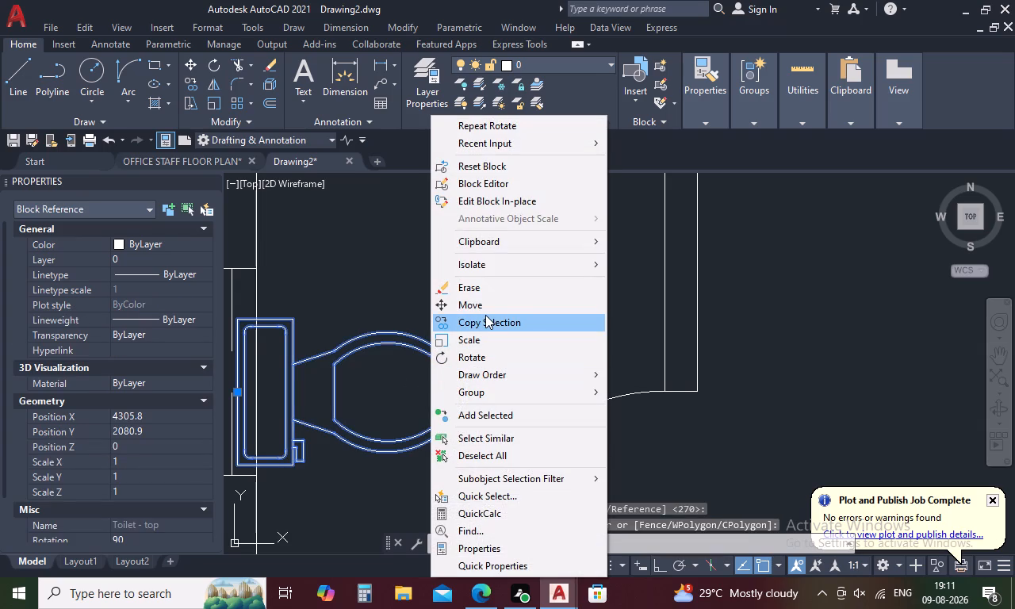
click(485, 302)
click(389, 389)
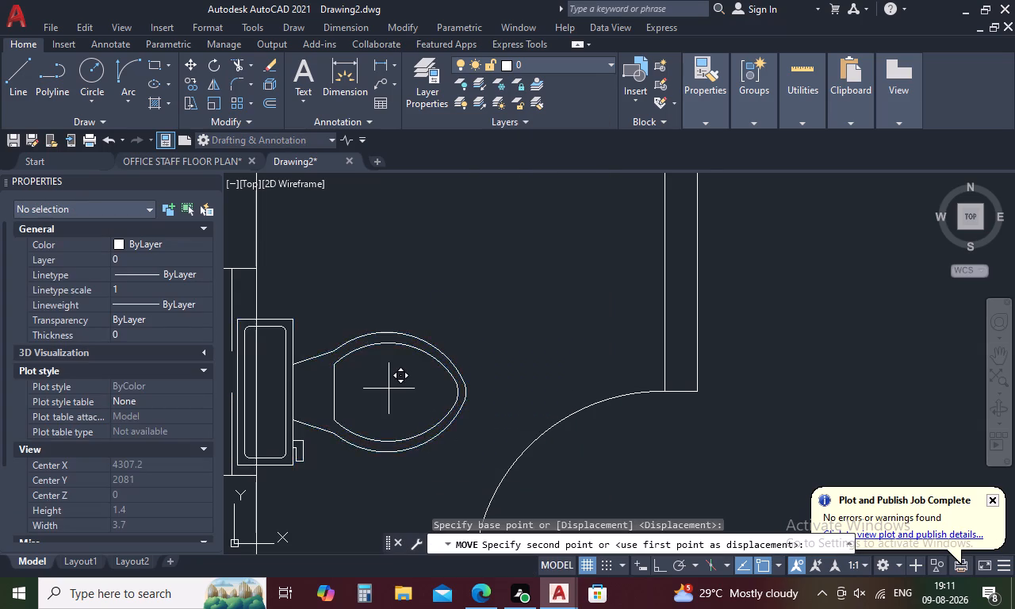
scroll(430, 387, down, 1)
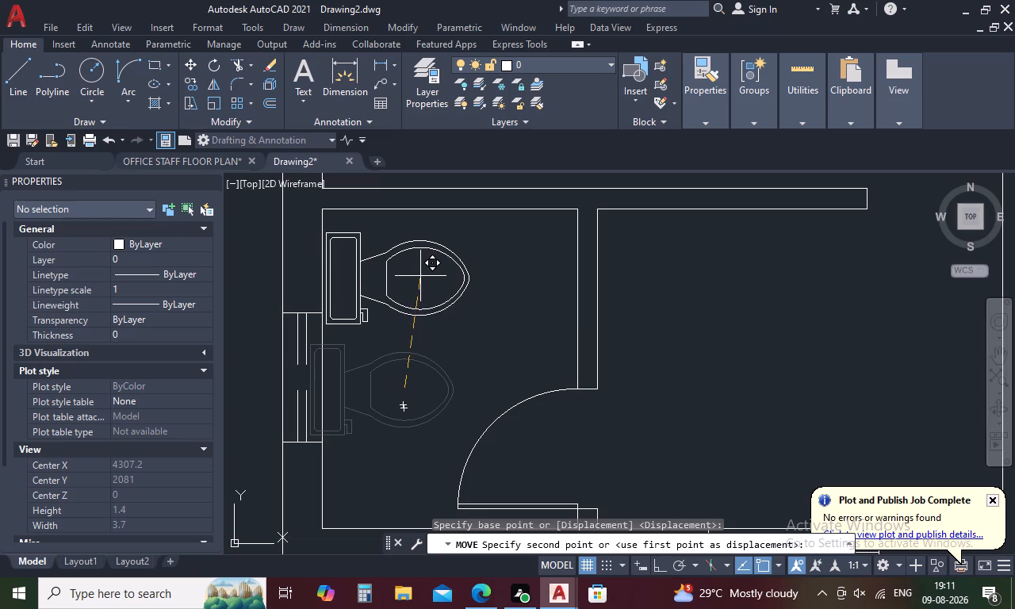
click(420, 276)
Copy the rotated toilet from the southwest room into the small room with a door north of the east room.
scroll(425, 318, down, 3)
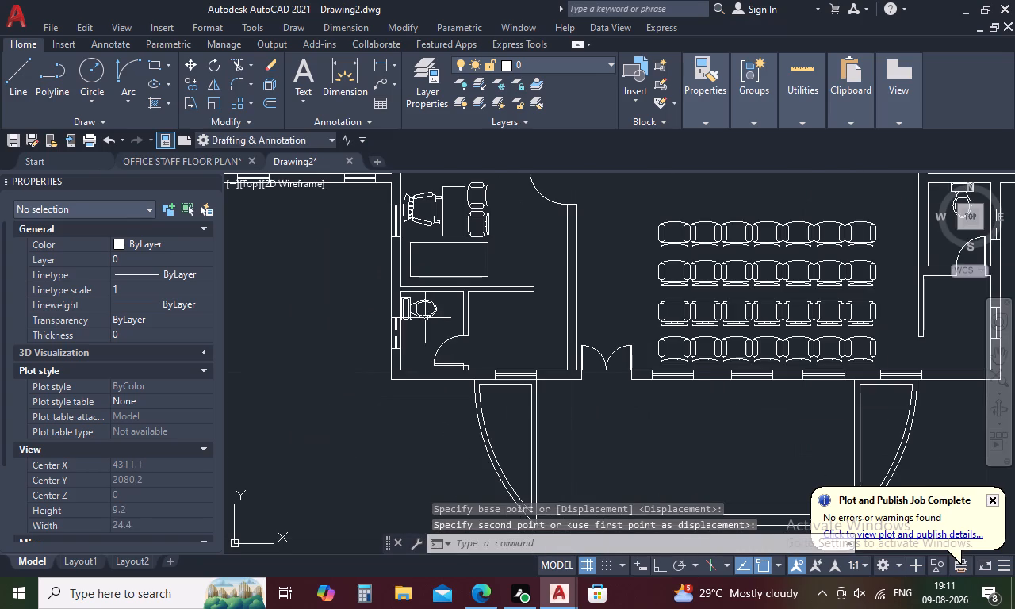
scroll(425, 318, down, 1)
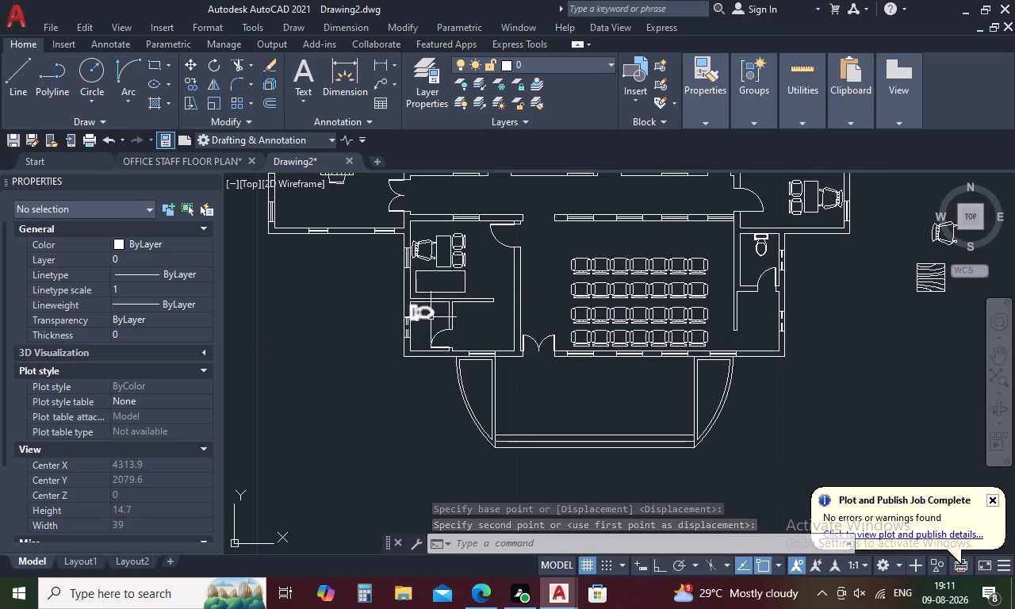
click(431, 317)
right_click(431, 317)
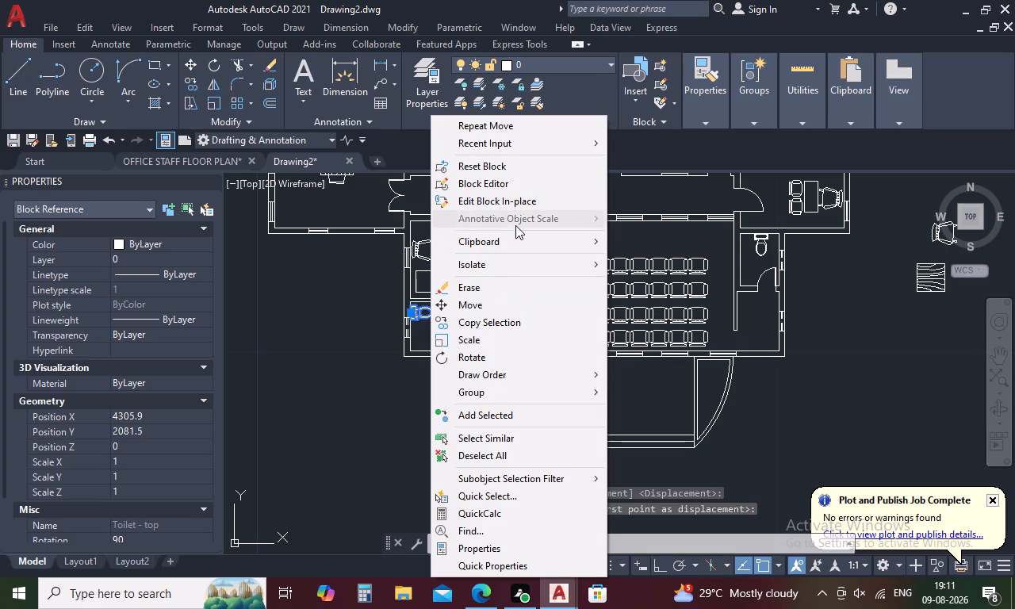
click(503, 327)
scroll(503, 327, down, 3)
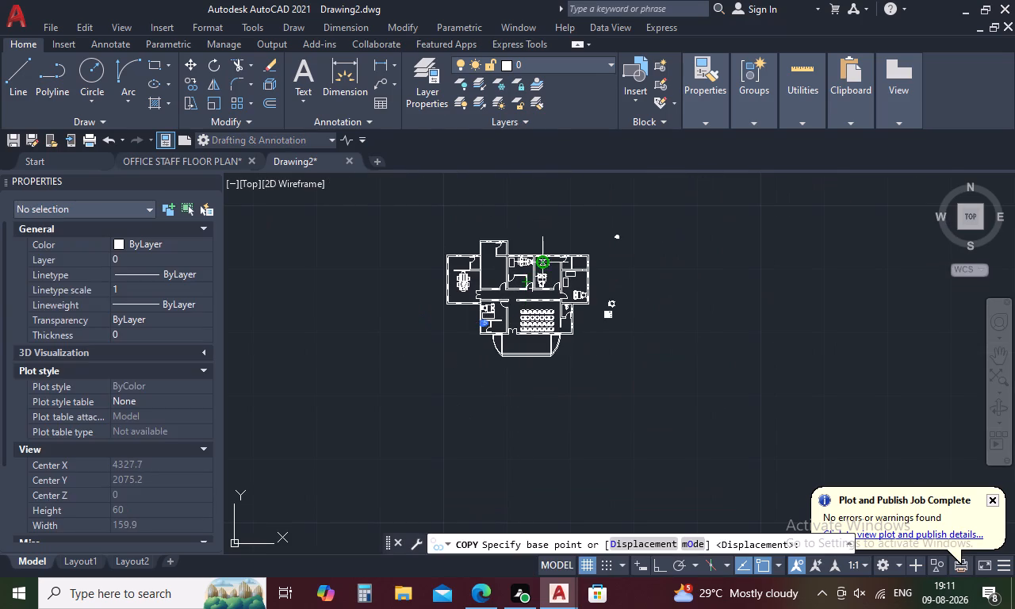
scroll(555, 253, up, 3)
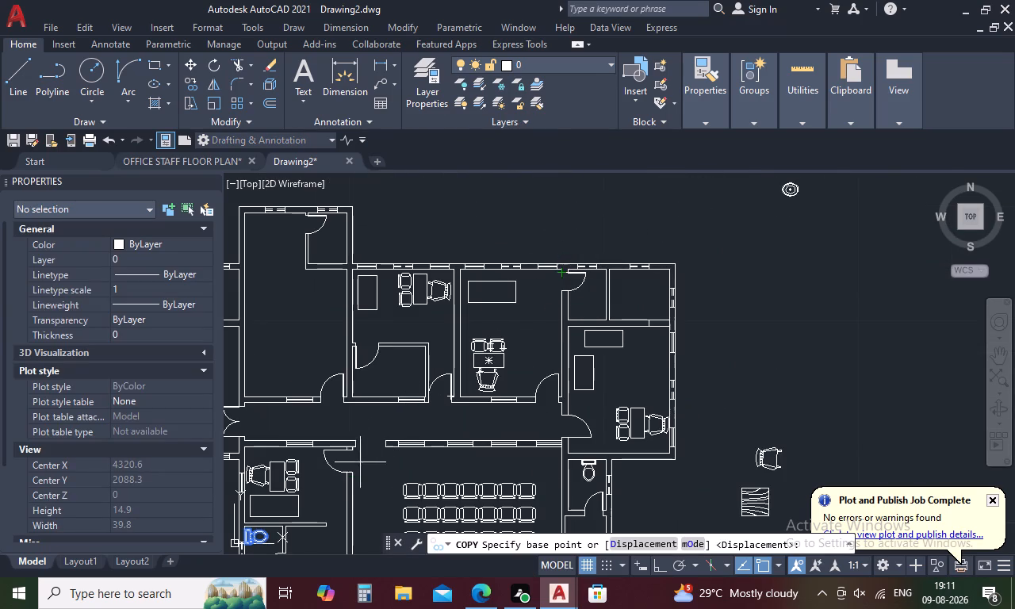
middle_drag(321, 503, 385, 377)
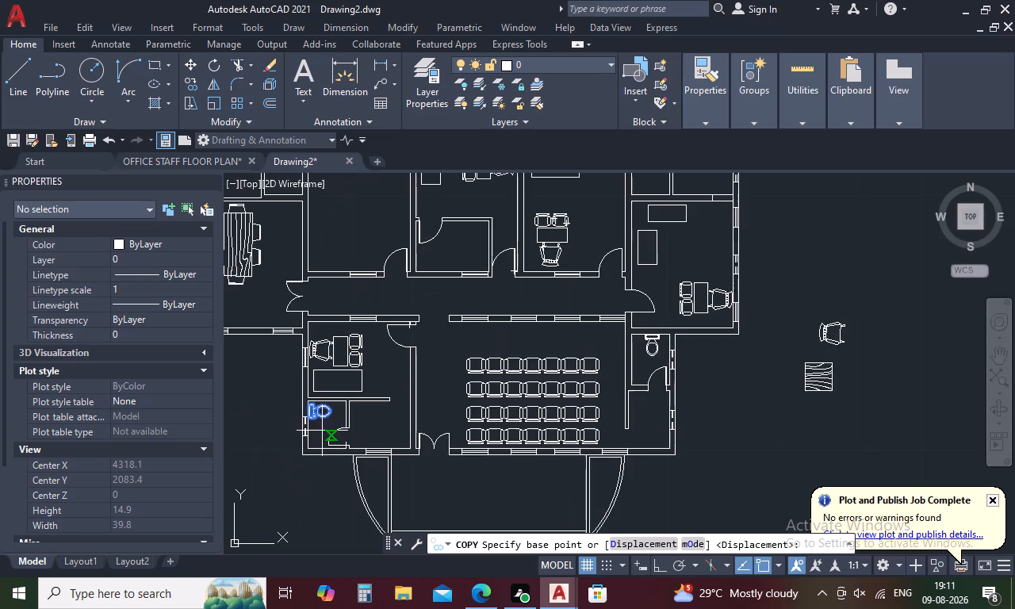
scroll(316, 423, up, 3)
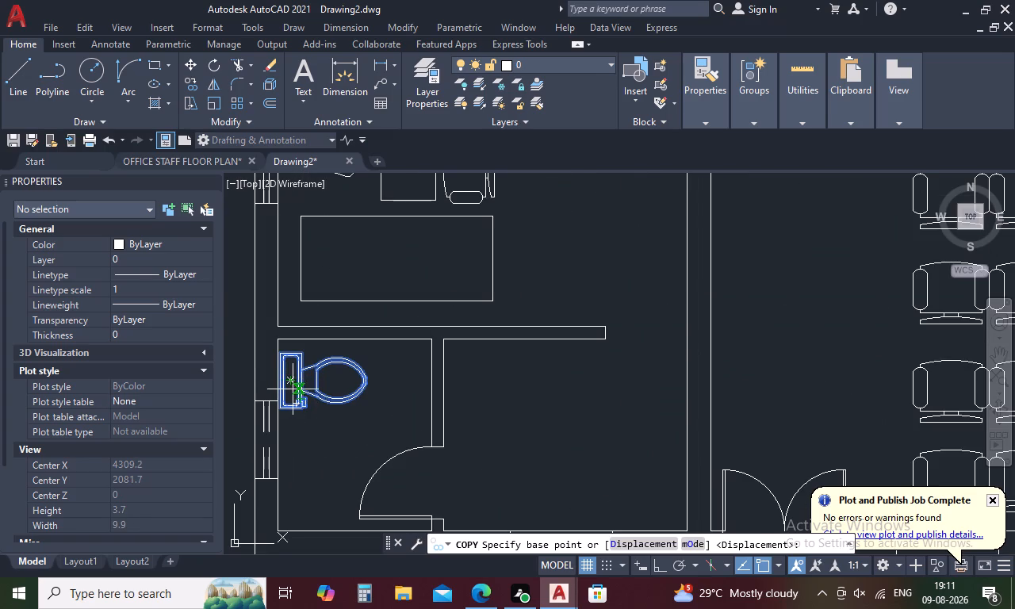
click(289, 382)
scroll(301, 364, down, 3)
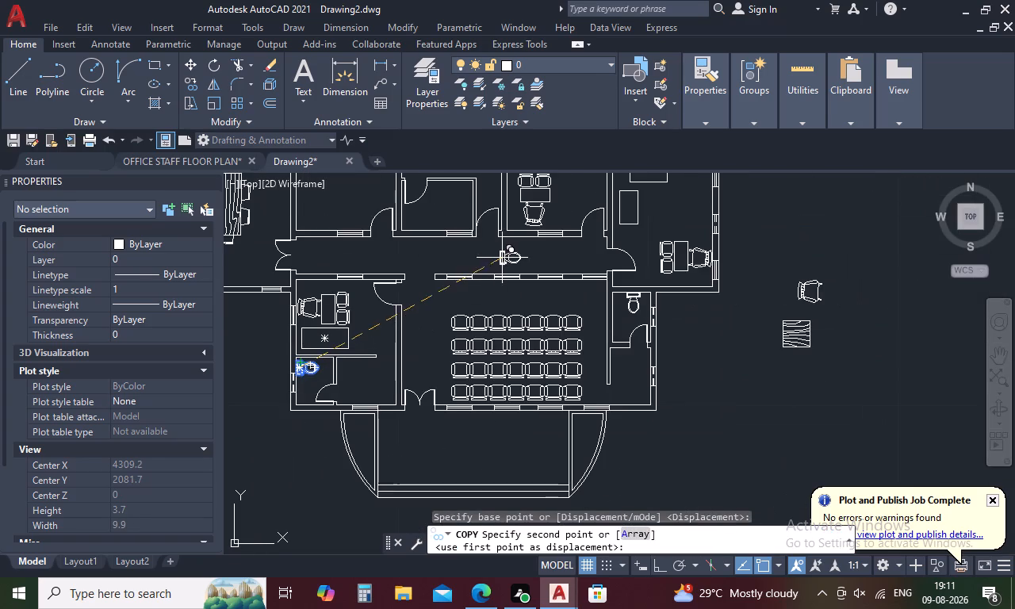
middle_drag(504, 257, 504, 406)
scroll(636, 283, up, 3)
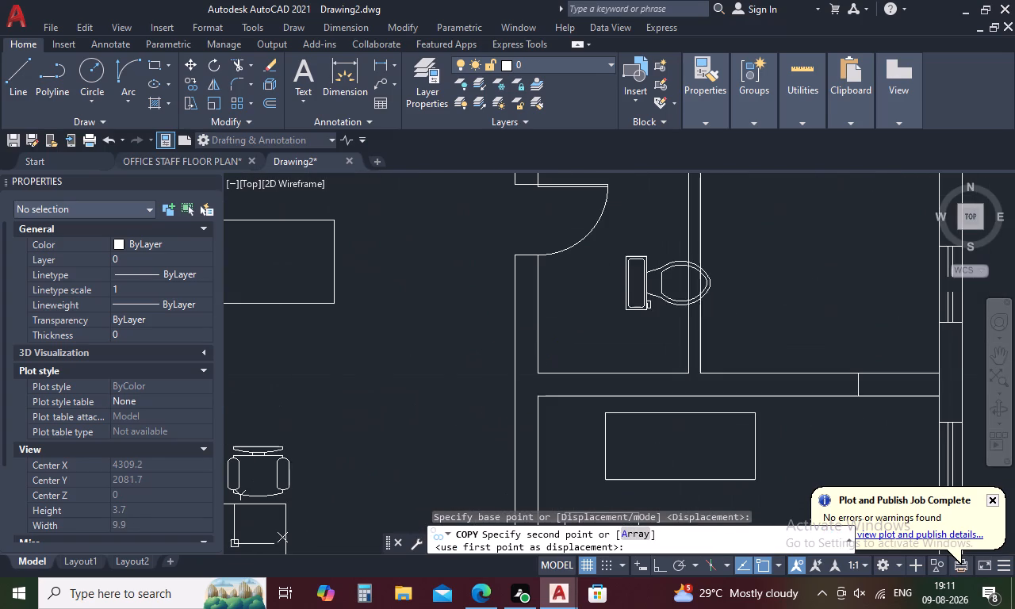
click(601, 297)
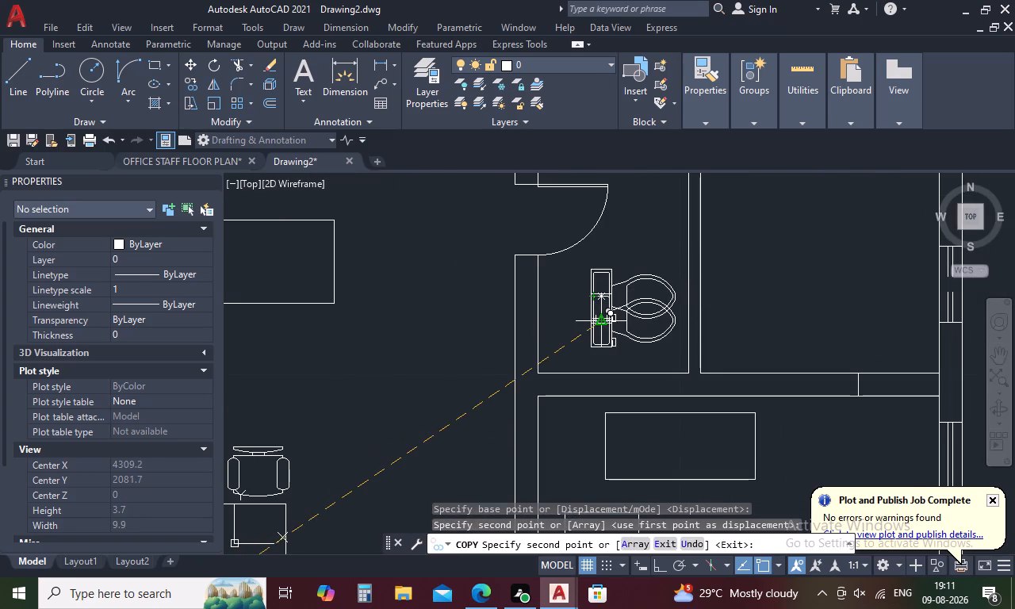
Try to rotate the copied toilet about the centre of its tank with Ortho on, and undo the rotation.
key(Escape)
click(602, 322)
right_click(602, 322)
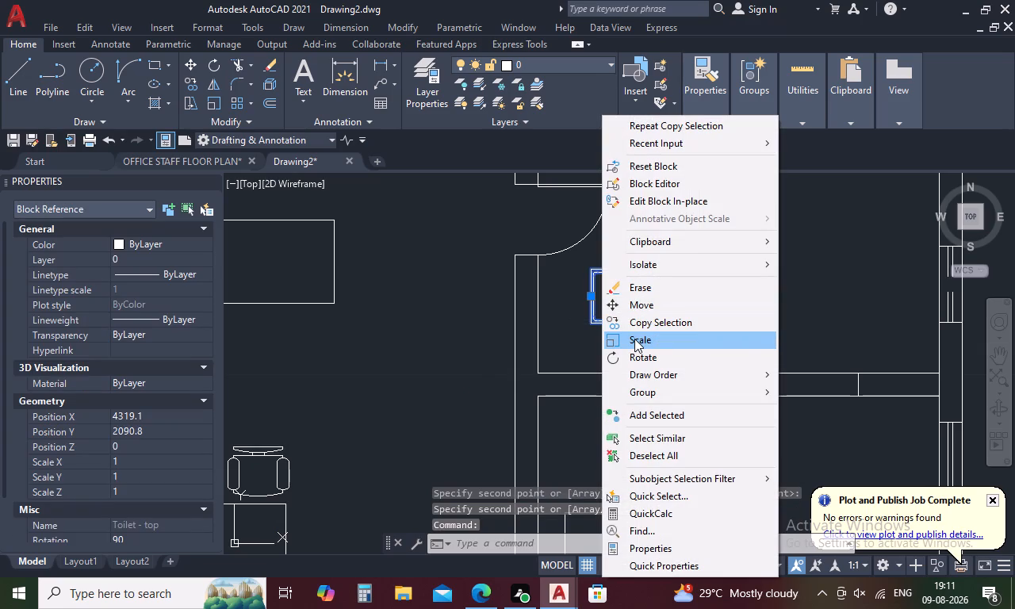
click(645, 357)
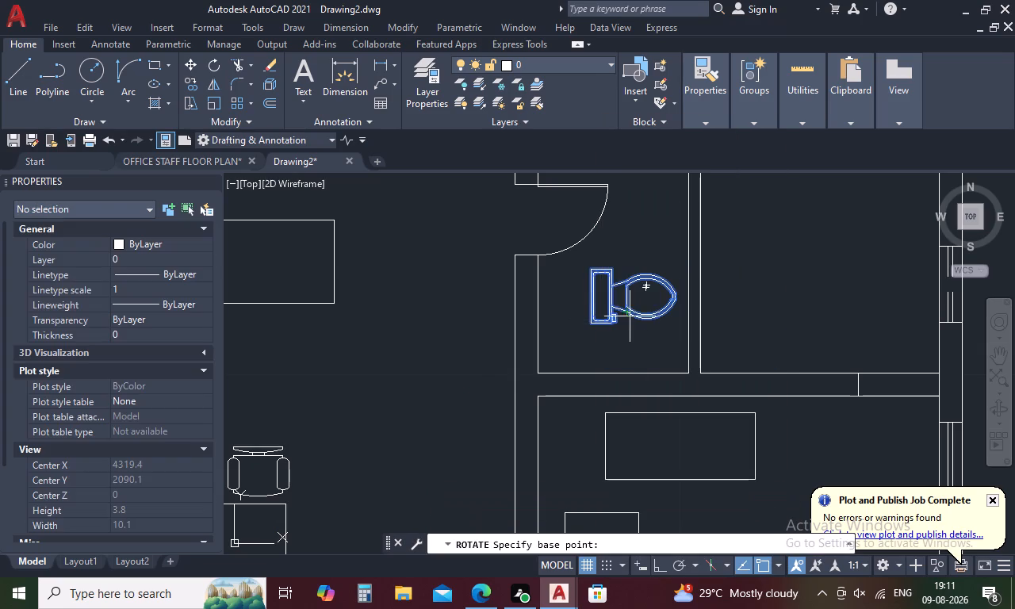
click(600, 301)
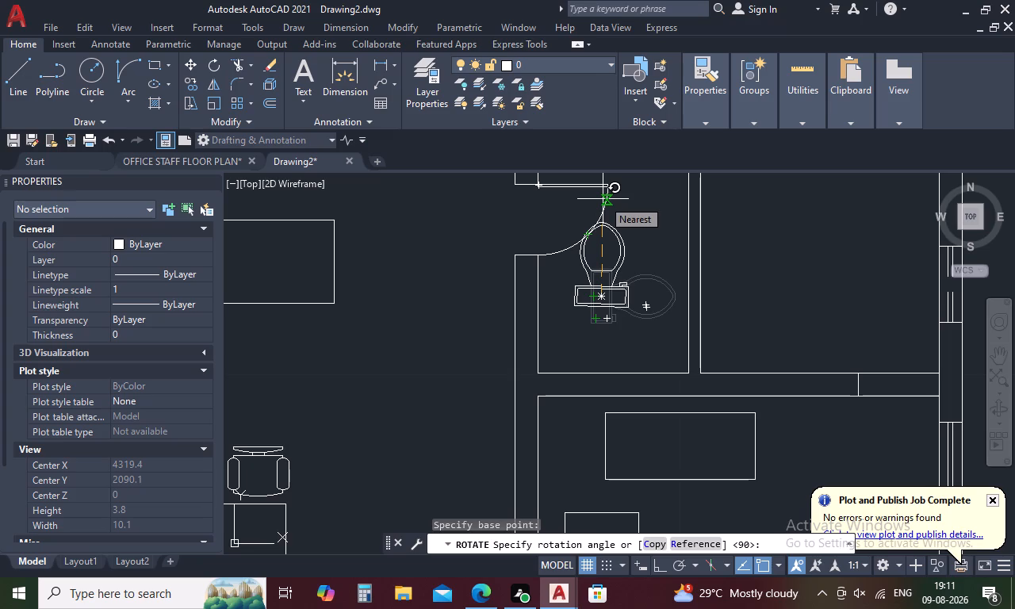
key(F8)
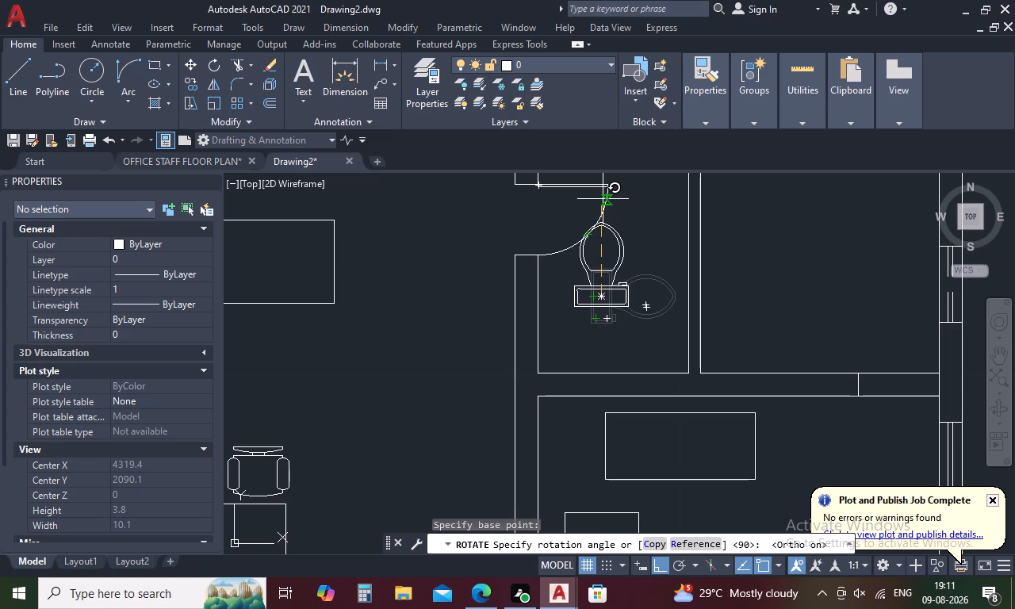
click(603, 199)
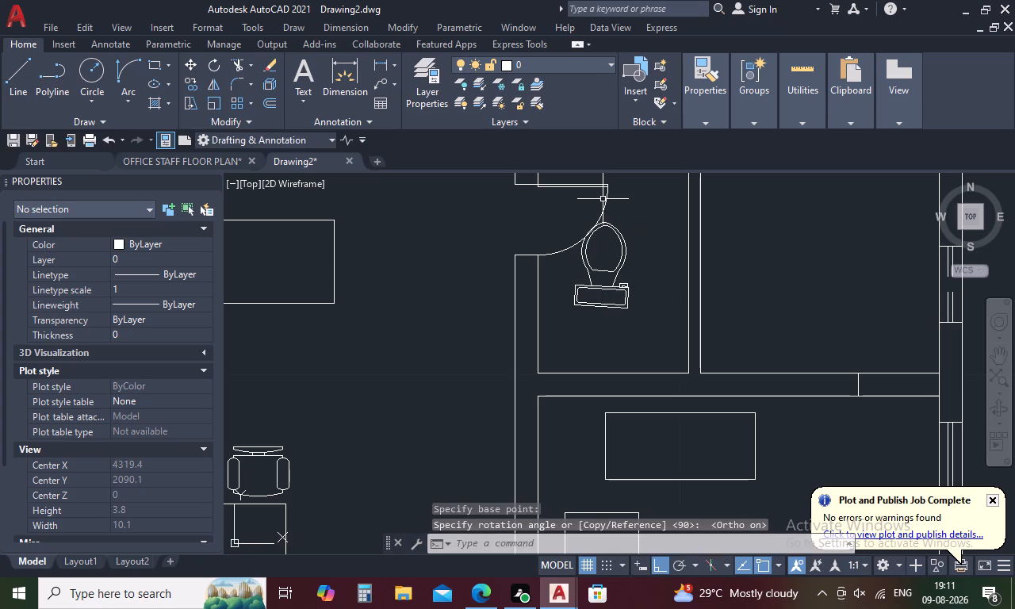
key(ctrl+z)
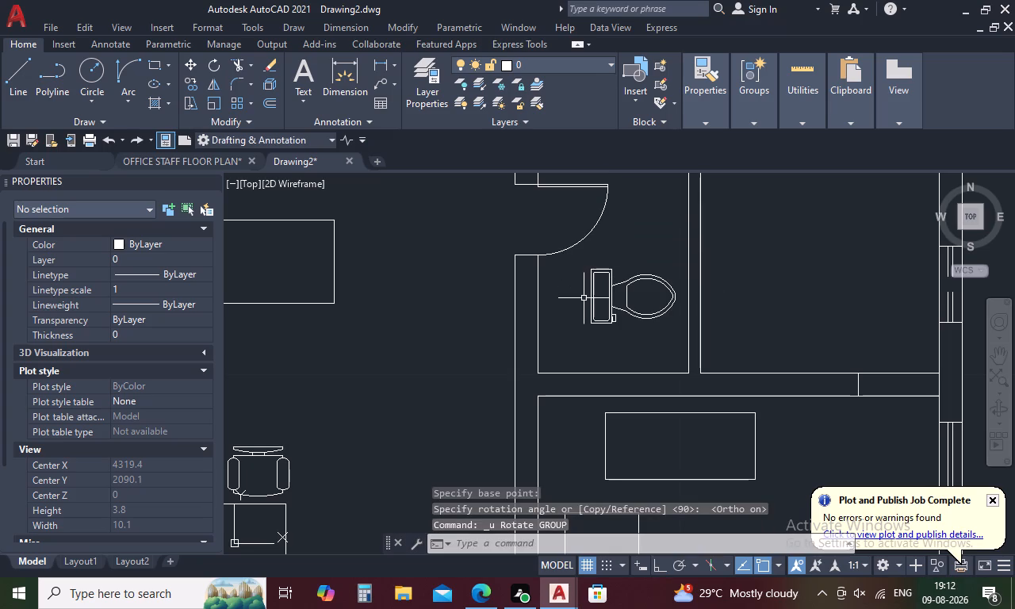
Rotate the toilet in the small room north of the east room 90° about its bowl so the tank faces south.
click(592, 295)
right_click(592, 295)
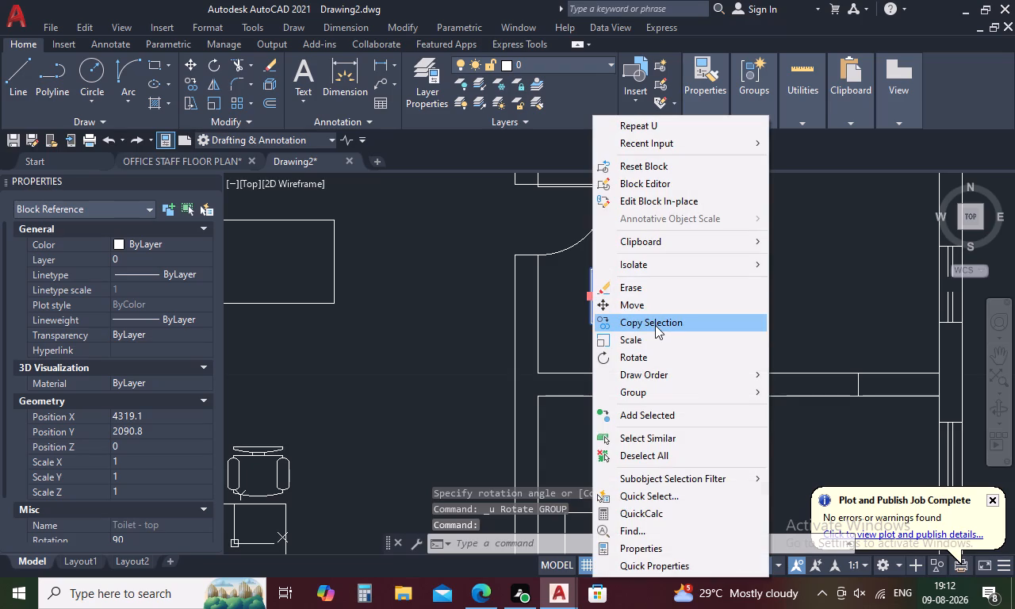
click(657, 359)
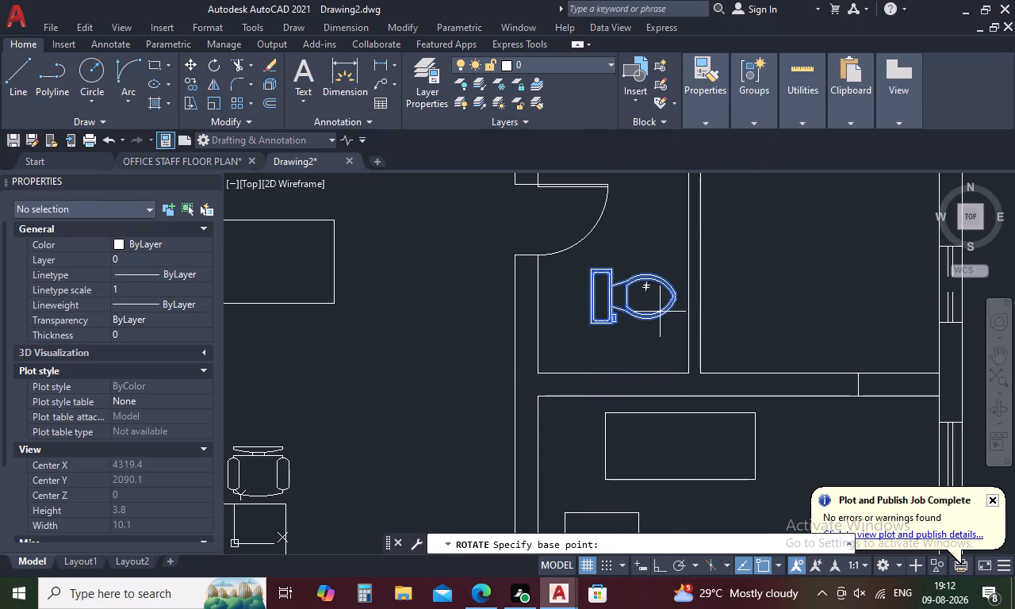
click(649, 292)
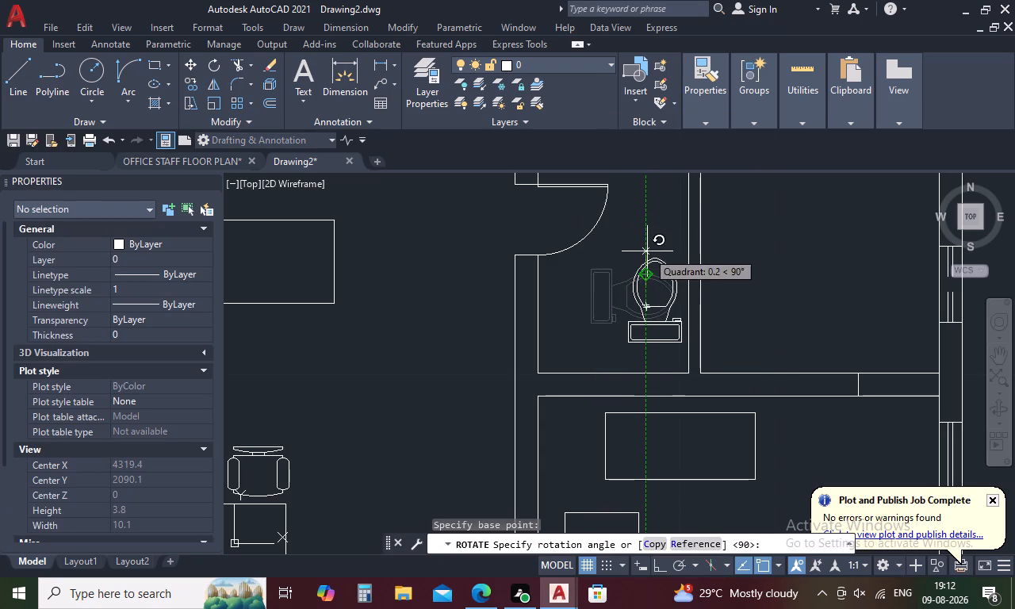
click(647, 251)
Move the rotated toilet to the middle of the small room's south wall, with its tank against the wall's inner face.
click(651, 324)
right_click(651, 324)
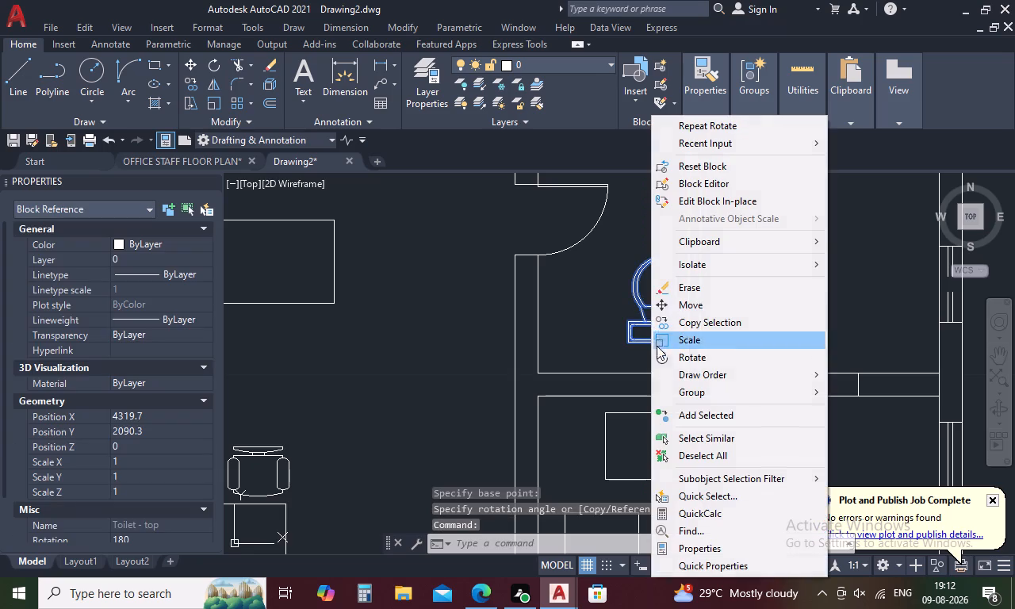
click(690, 304)
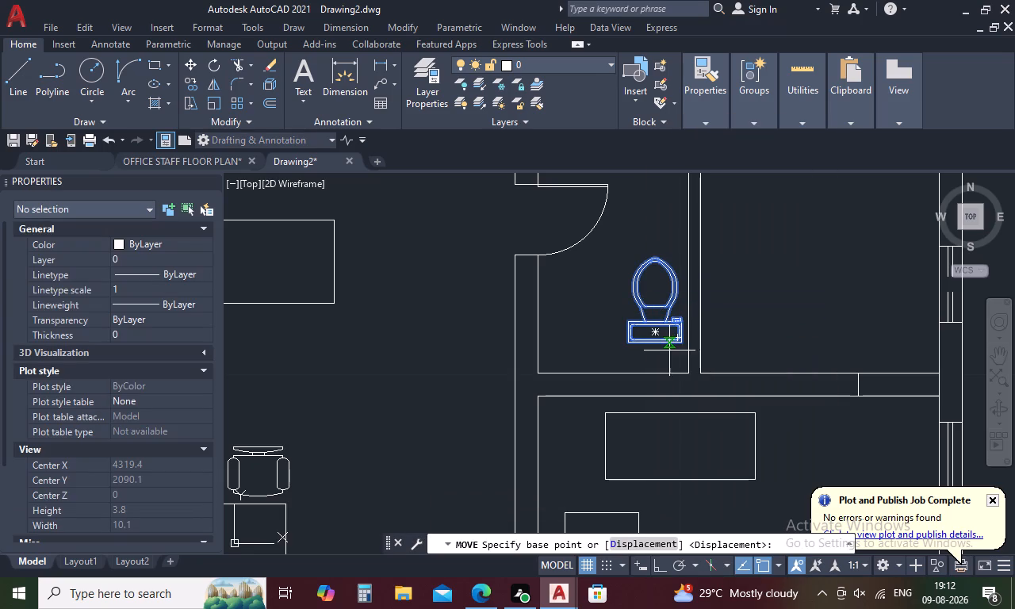
click(660, 339)
scroll(622, 364, up, 1)
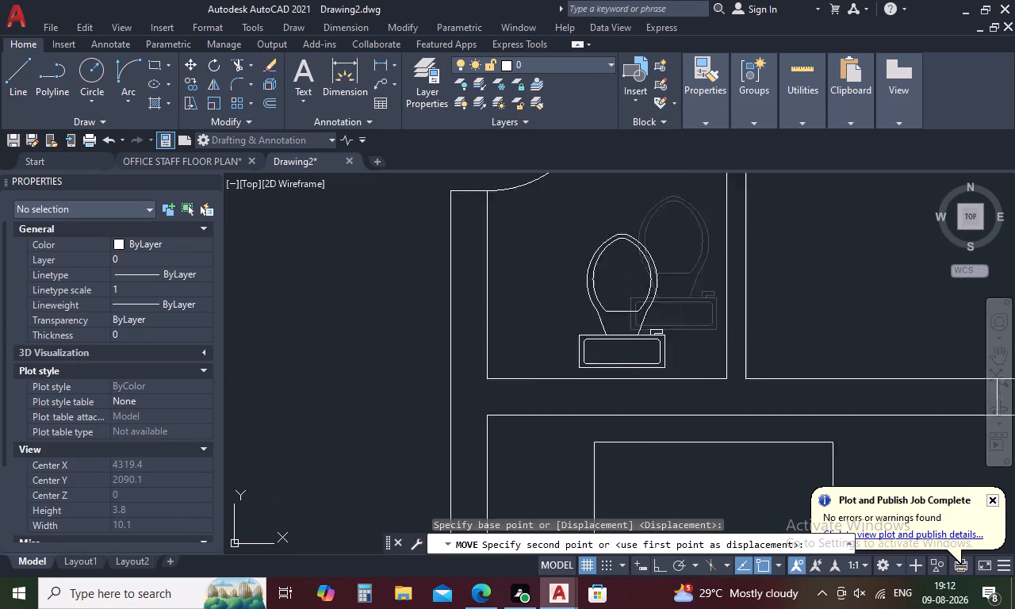
scroll(622, 364, up, 1)
click(621, 377)
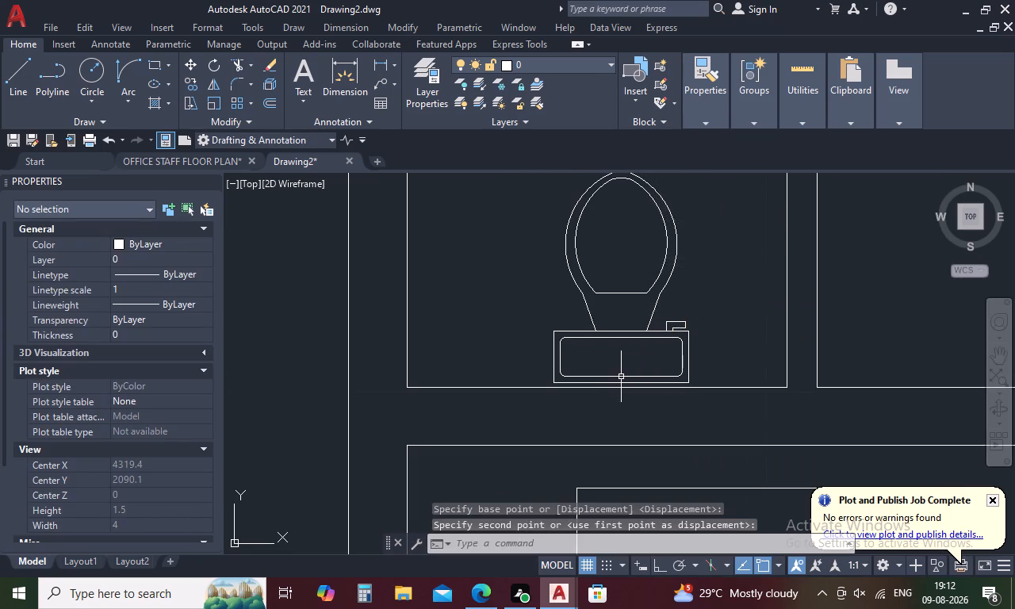
Copy the rotated toilet against the south wall of the small corner room in the northward-projecting room.
scroll(621, 377, down, 3)
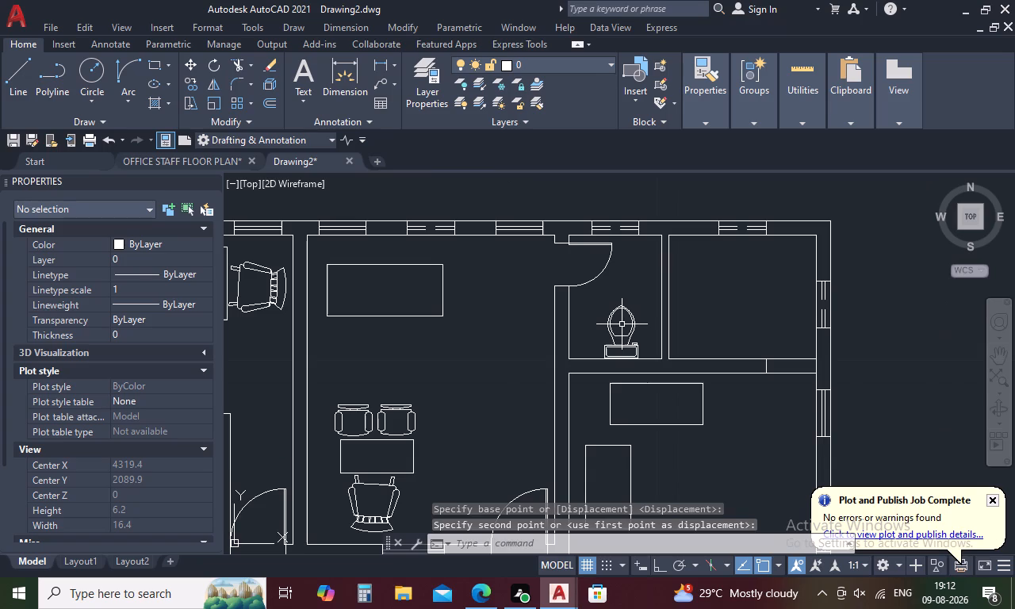
scroll(617, 299, down, 1)
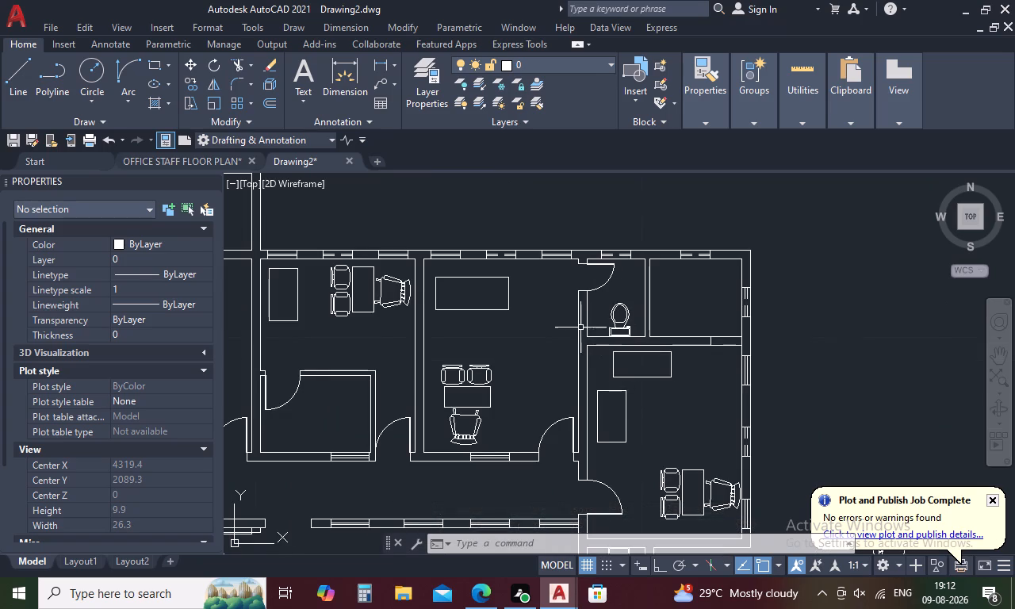
scroll(579, 327, down, 1)
middle_drag(559, 350, 641, 339)
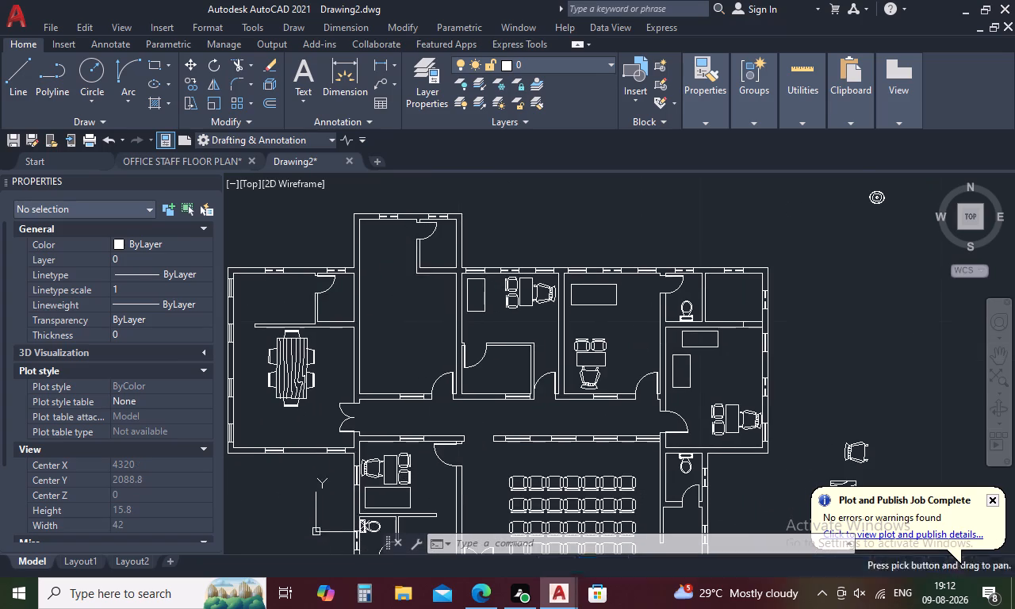
click(688, 311)
right_click(688, 311)
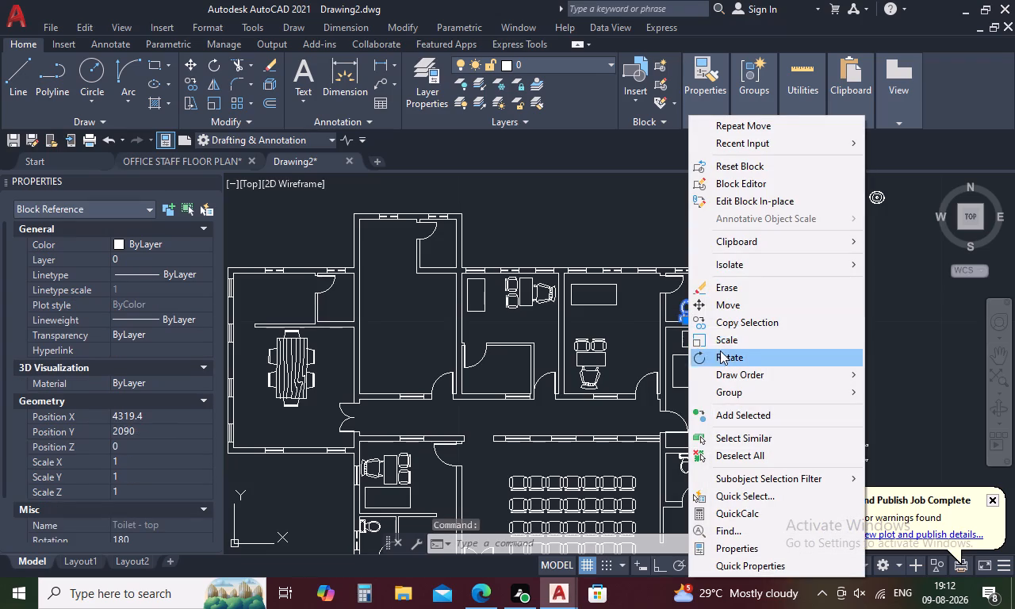
click(740, 324)
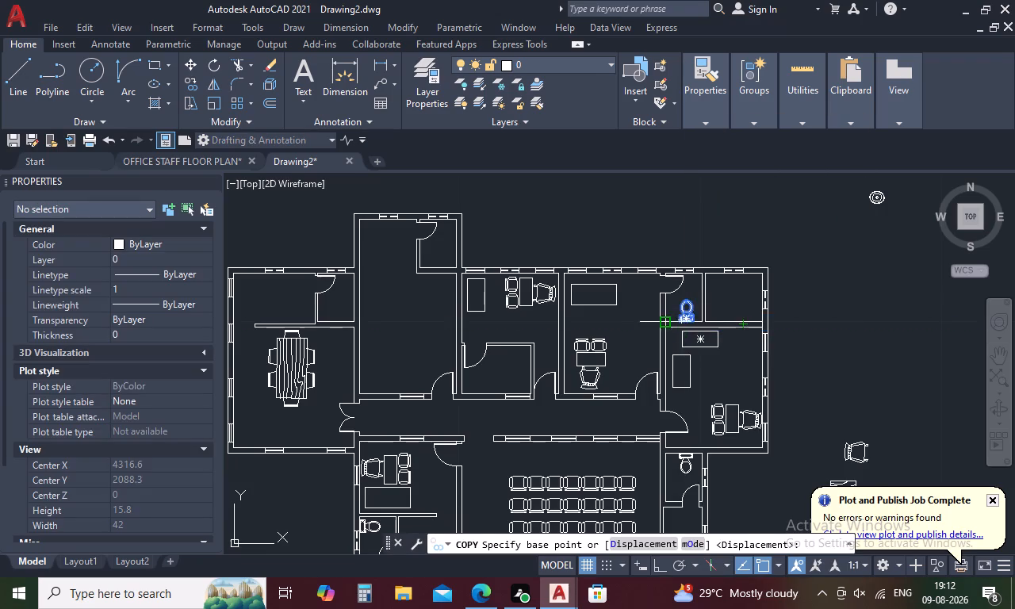
scroll(669, 320, up, 3)
click(731, 319)
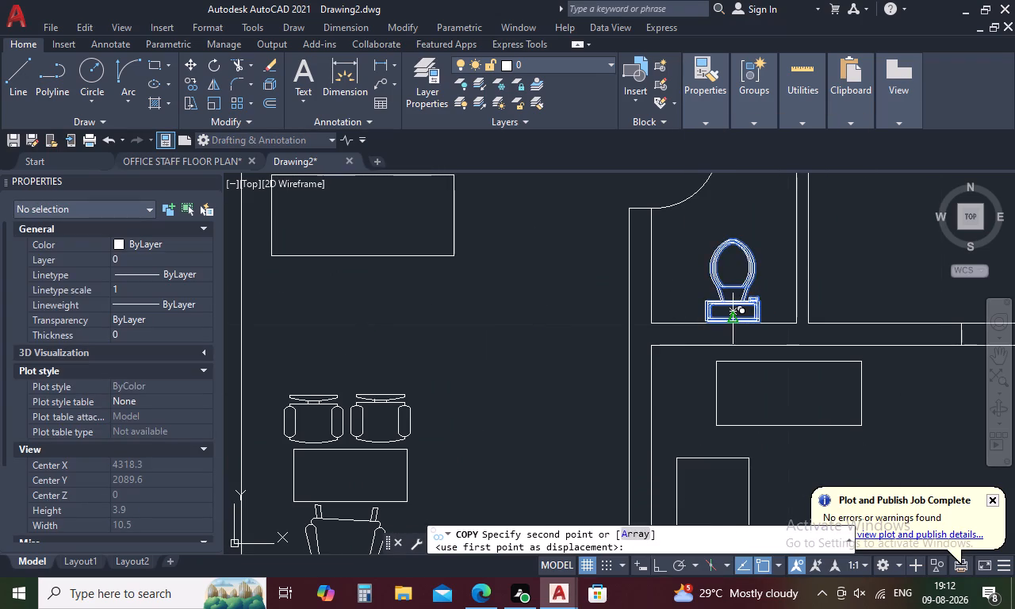
scroll(574, 331, down, 2)
middle_drag(574, 331, 750, 362)
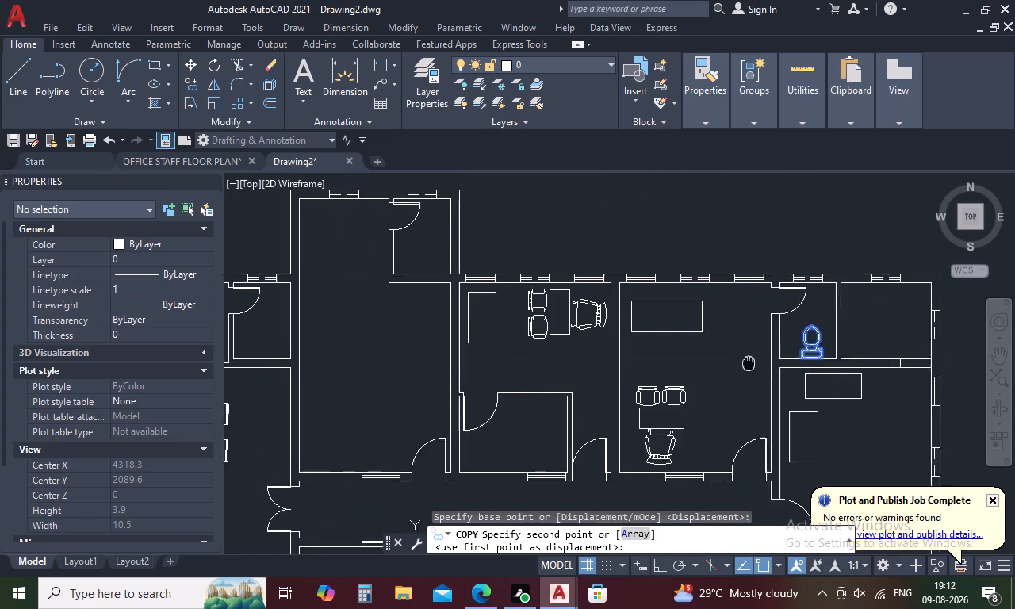
middle_drag(750, 362, 771, 368)
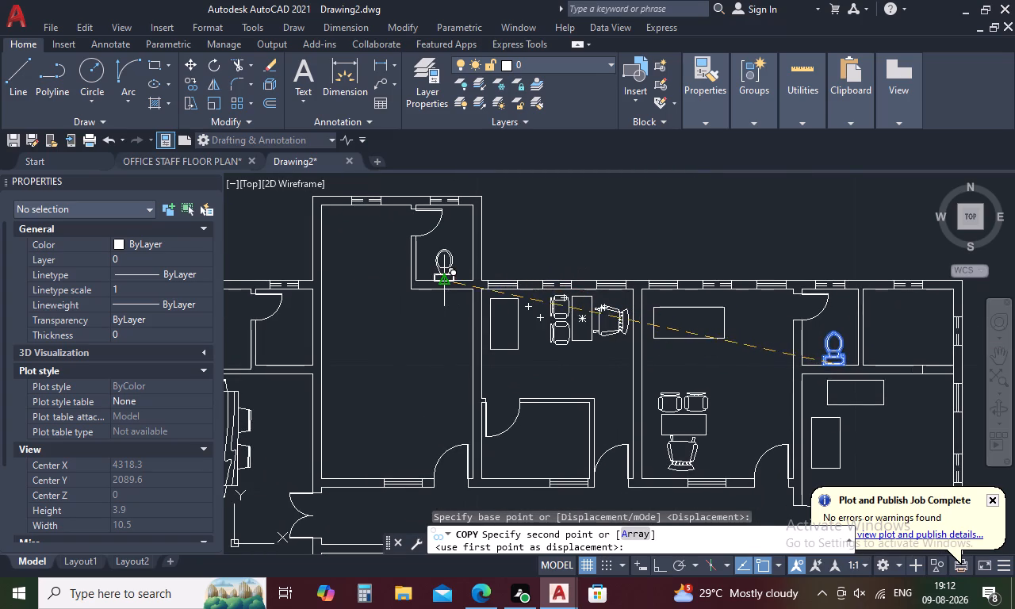
scroll(445, 278, up, 6)
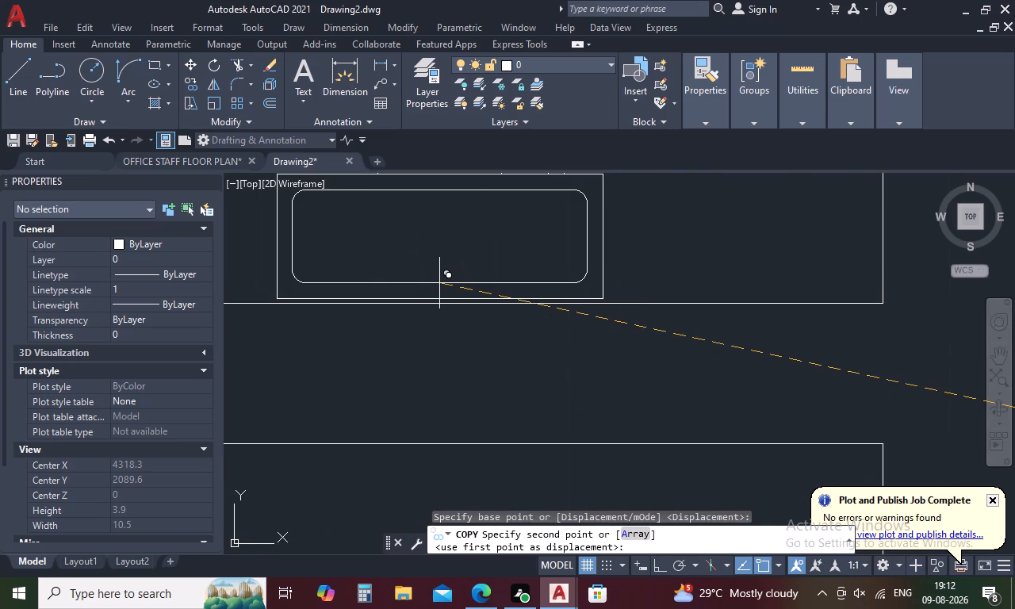
click(439, 288)
Place another copy of the toilet at the south wall of the small room north of the conference table room.
scroll(451, 276, down, 2)
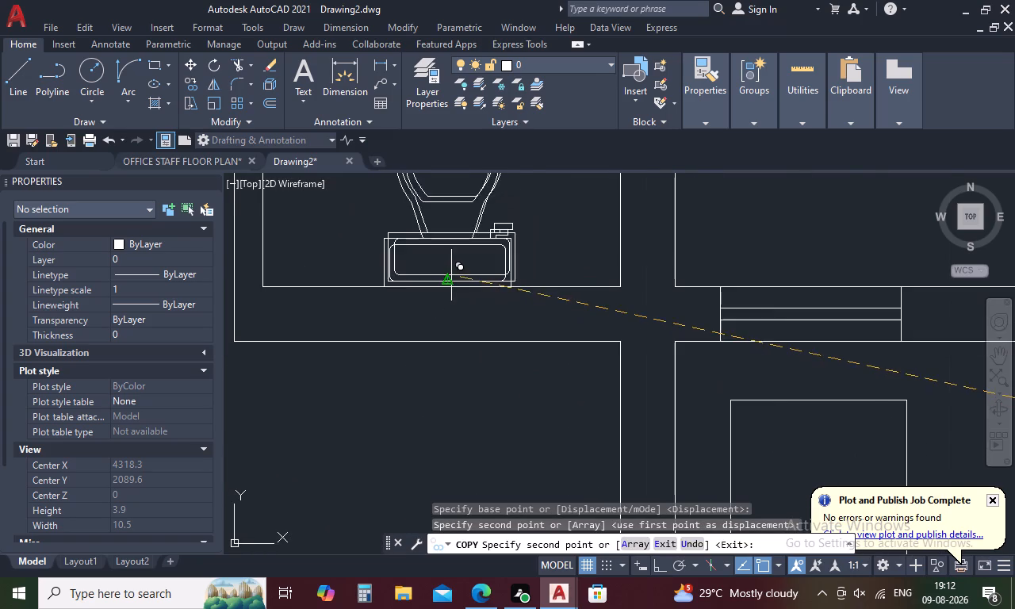
middle_drag(269, 274, 1014, 466)
scroll(780, 404, down, 4)
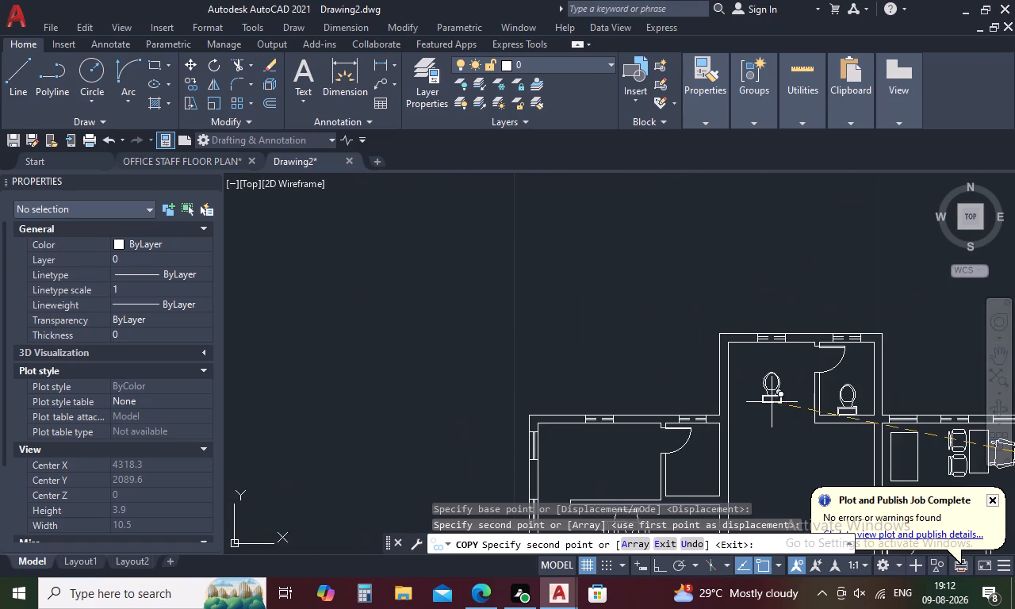
middle_drag(695, 466, 663, 369)
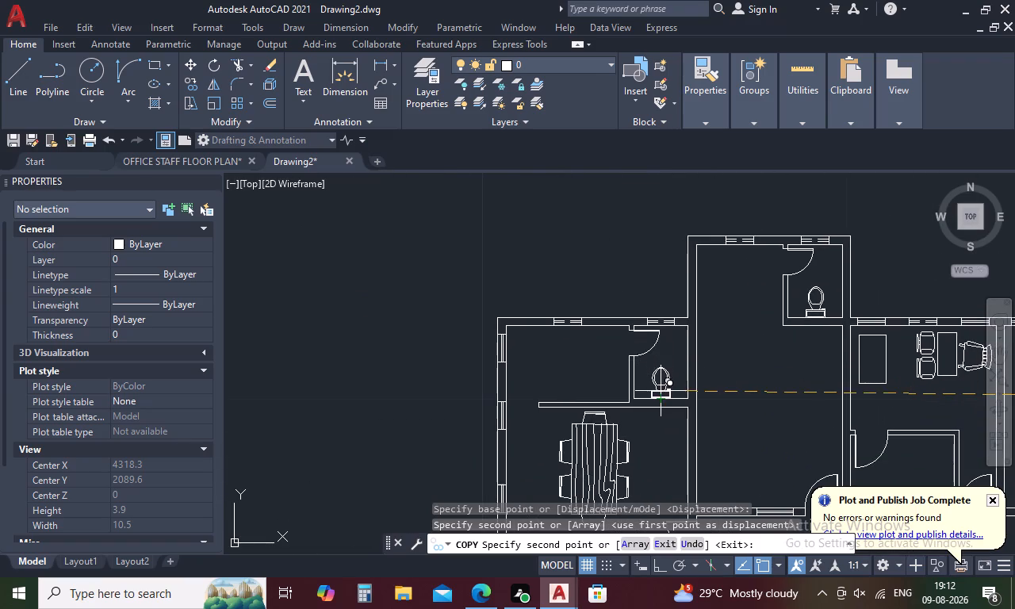
scroll(661, 391, up, 3)
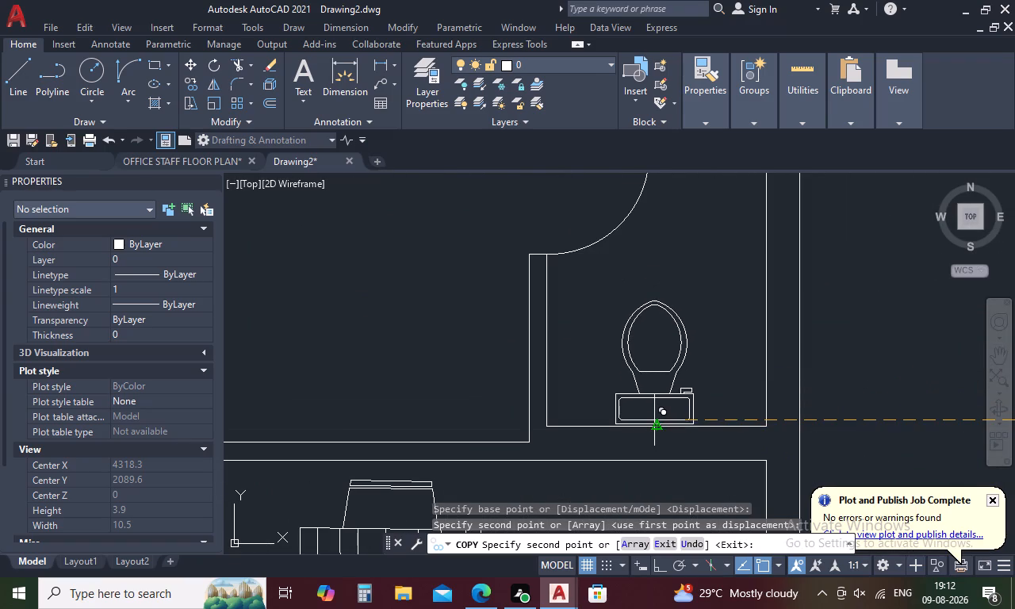
click(654, 420)
key(Escape)
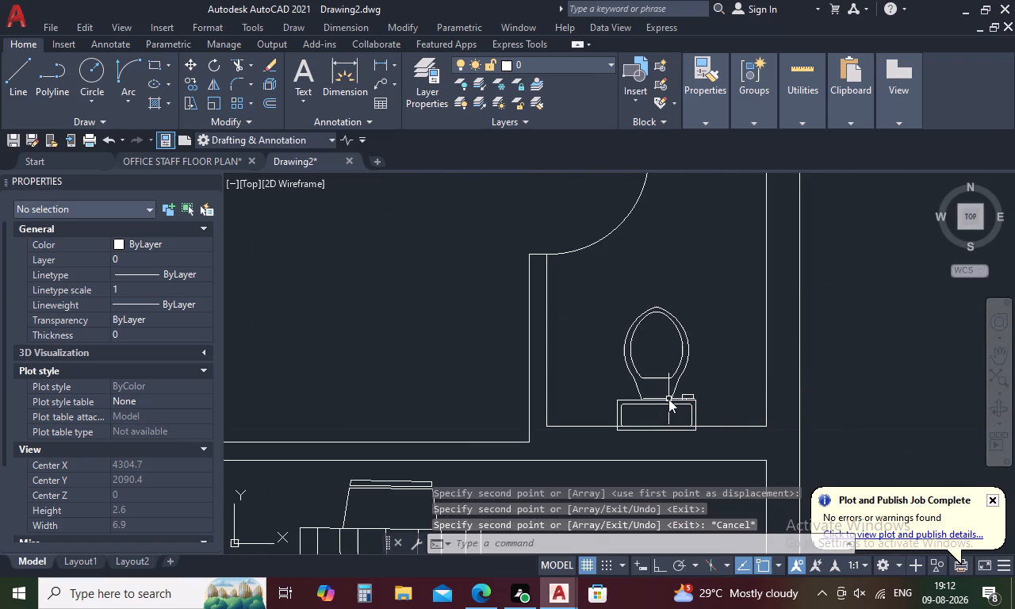
Move the toilet copy near the conference table slightly north so its tank sits inside the small room's south wall.
click(668, 398)
double_click(686, 331)
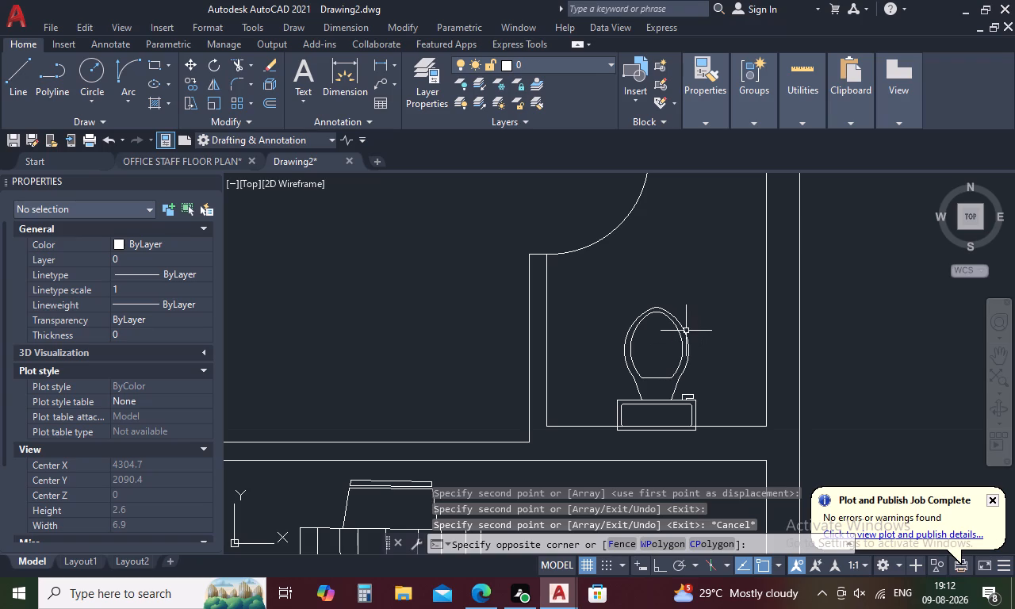
click(686, 330)
right_click(686, 330)
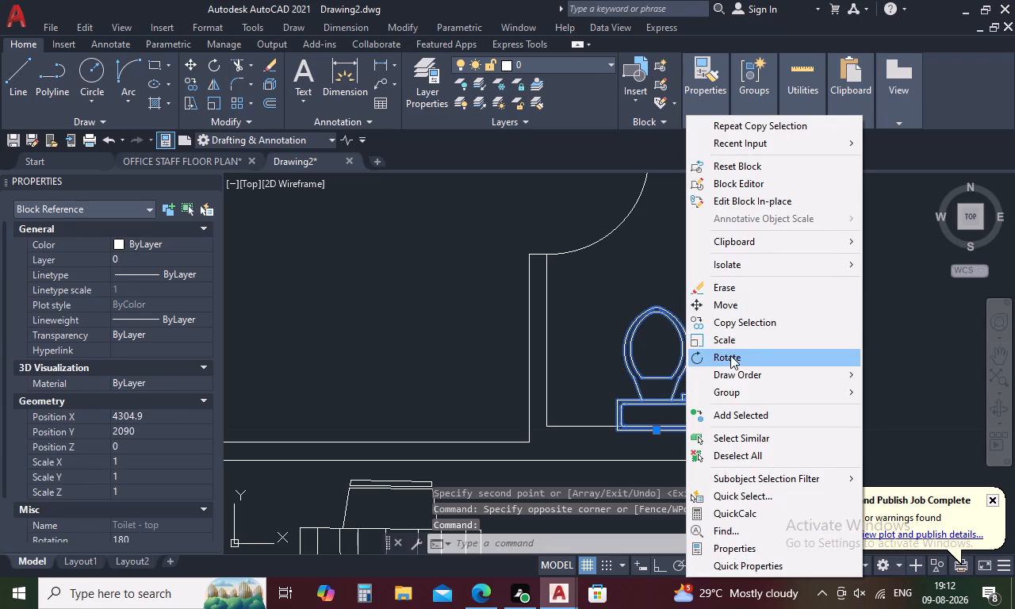
click(741, 308)
click(656, 315)
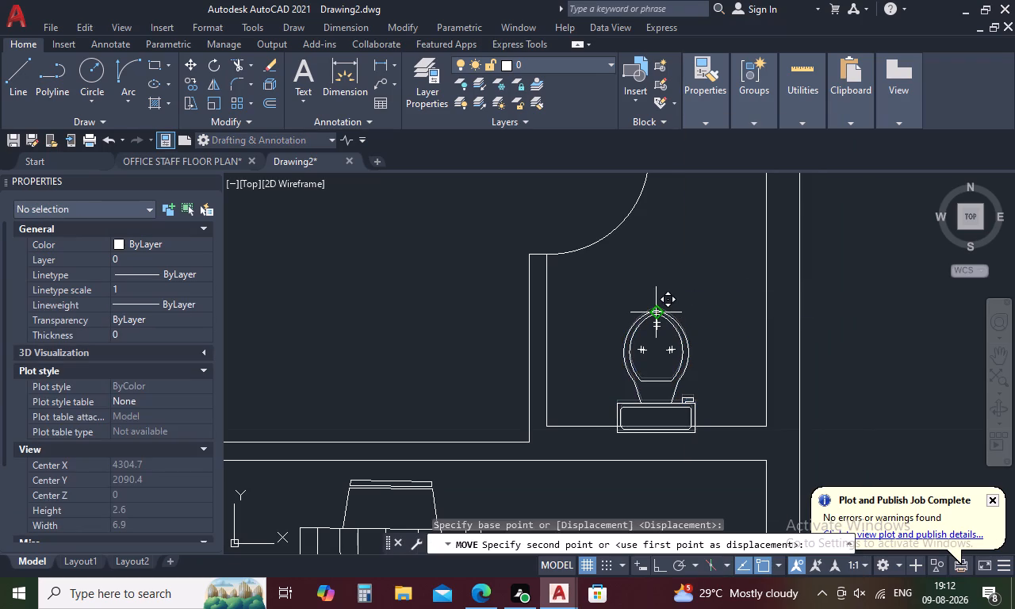
scroll(657, 304, up, 3)
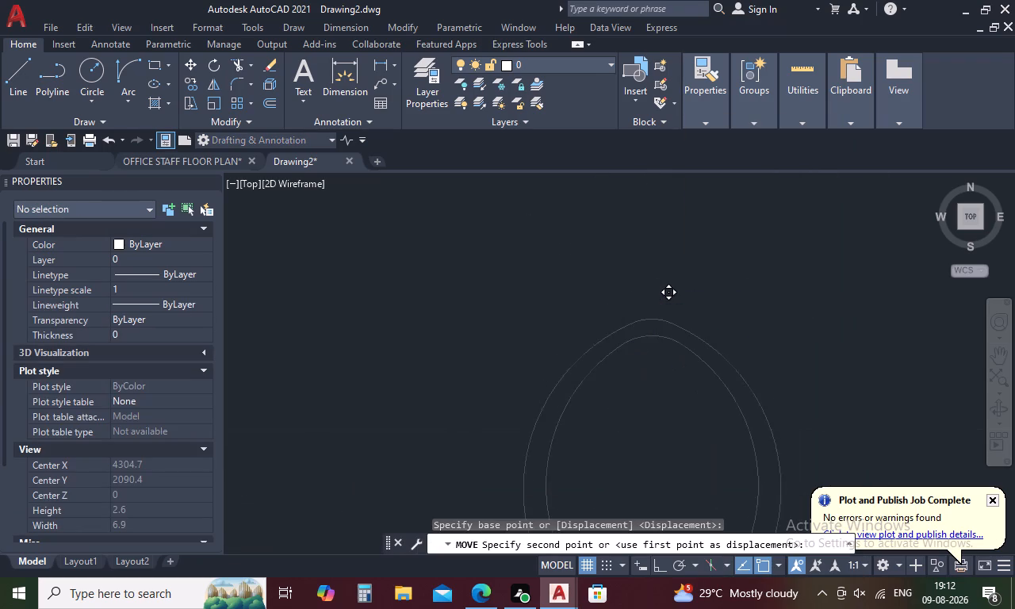
scroll(657, 304, down, 2)
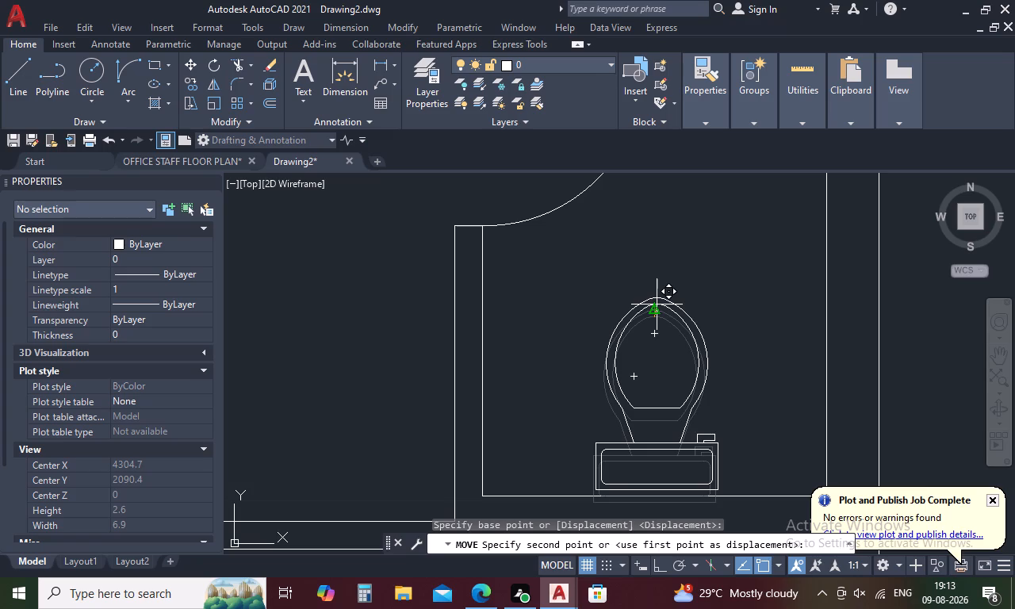
click(657, 307)
Rotate the toilet in the small room north of the conference table 90 degrees clockwise, so its tank faces west.
scroll(657, 307, down, 3)
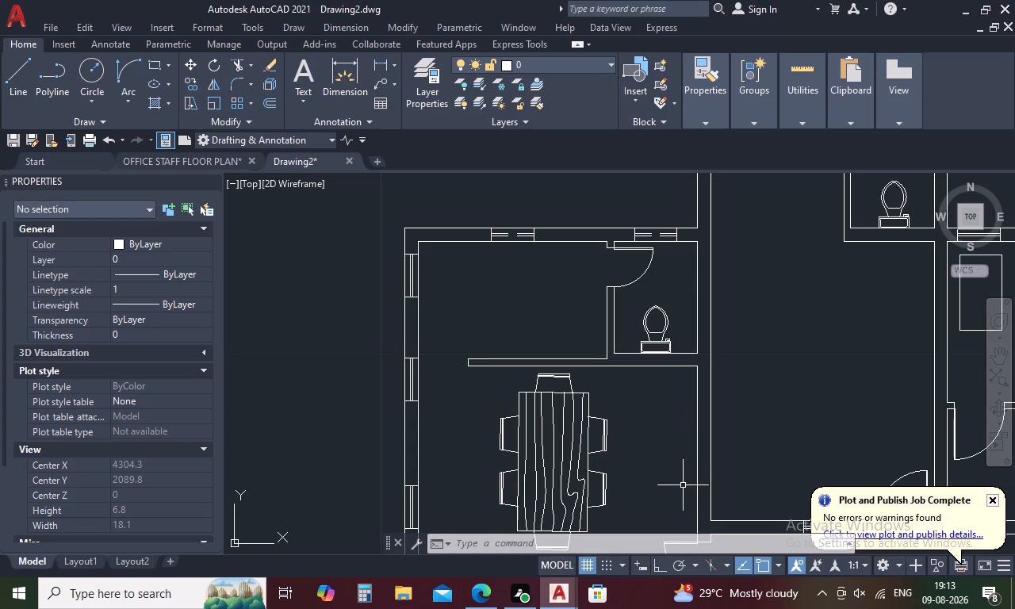
click(655, 331)
right_click(655, 331)
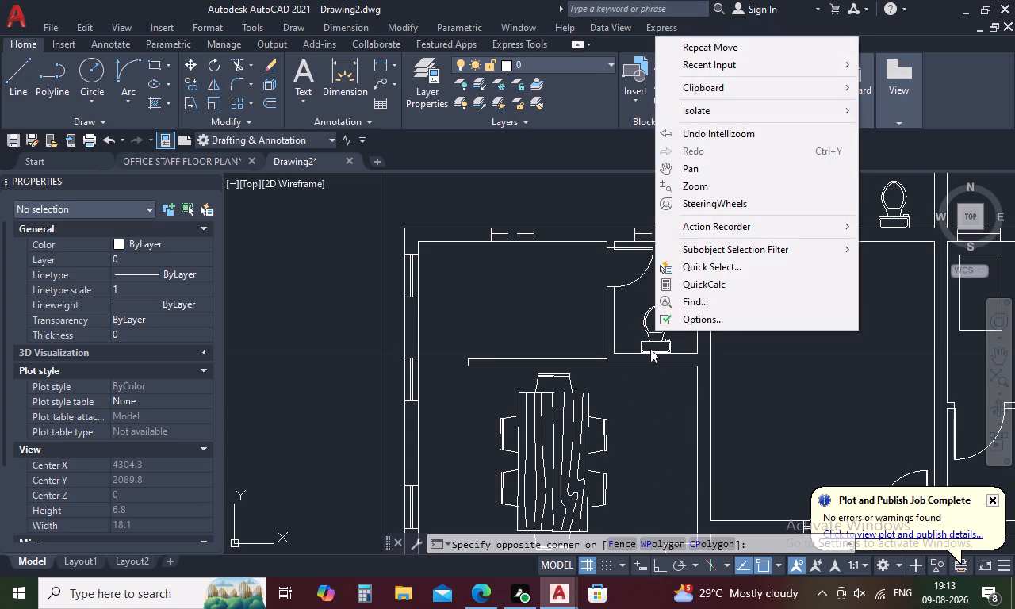
key(Escape)
click(649, 353)
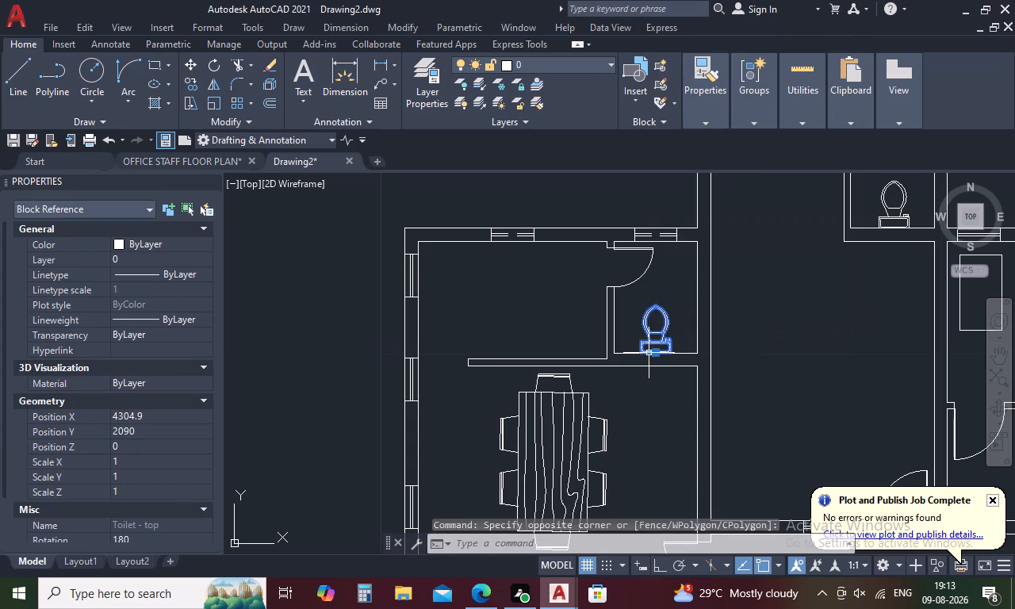
right_click(649, 353)
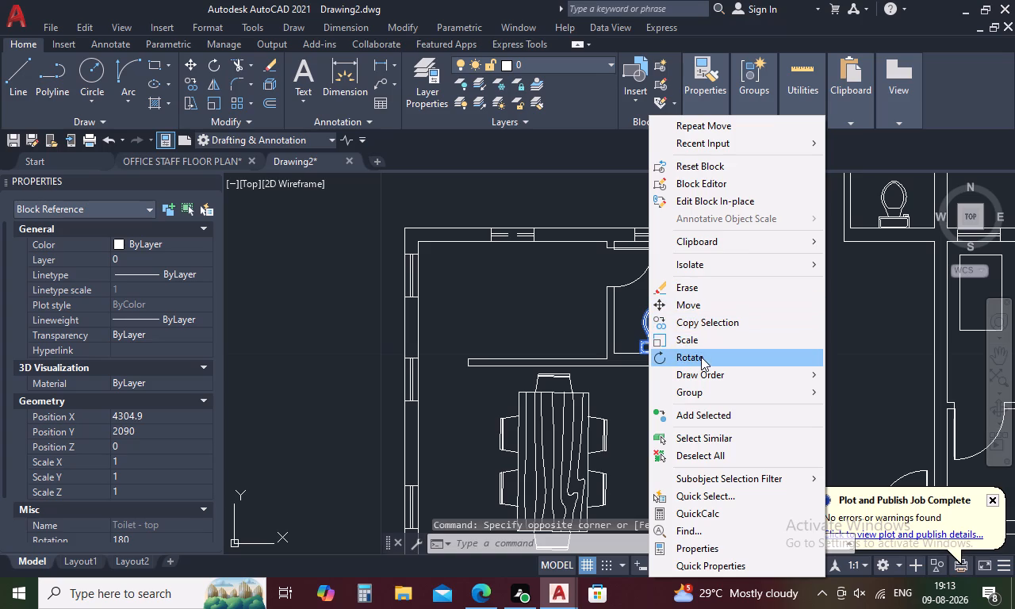
click(701, 357)
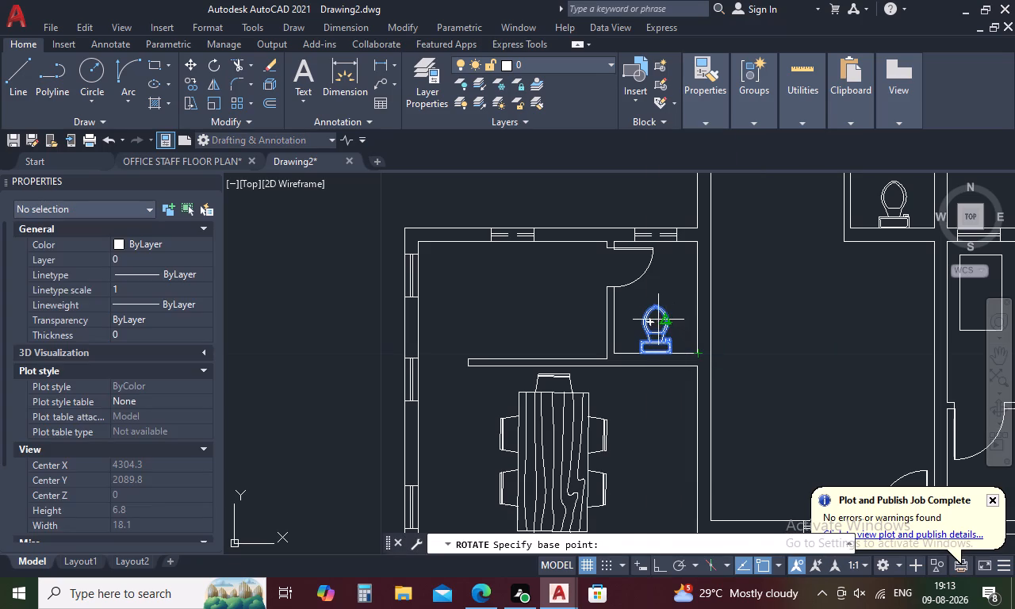
click(657, 320)
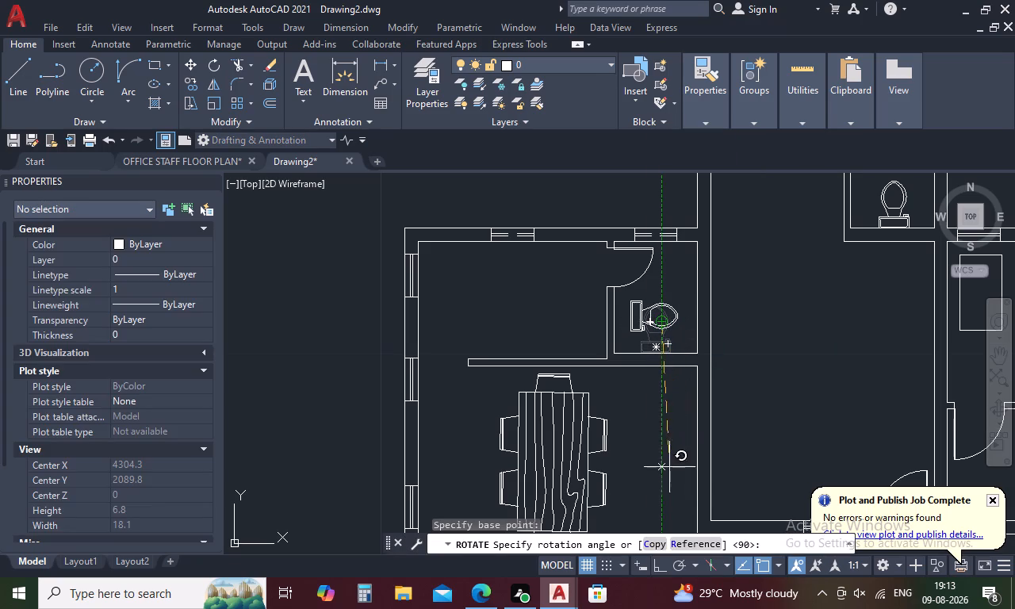
click(657, 493)
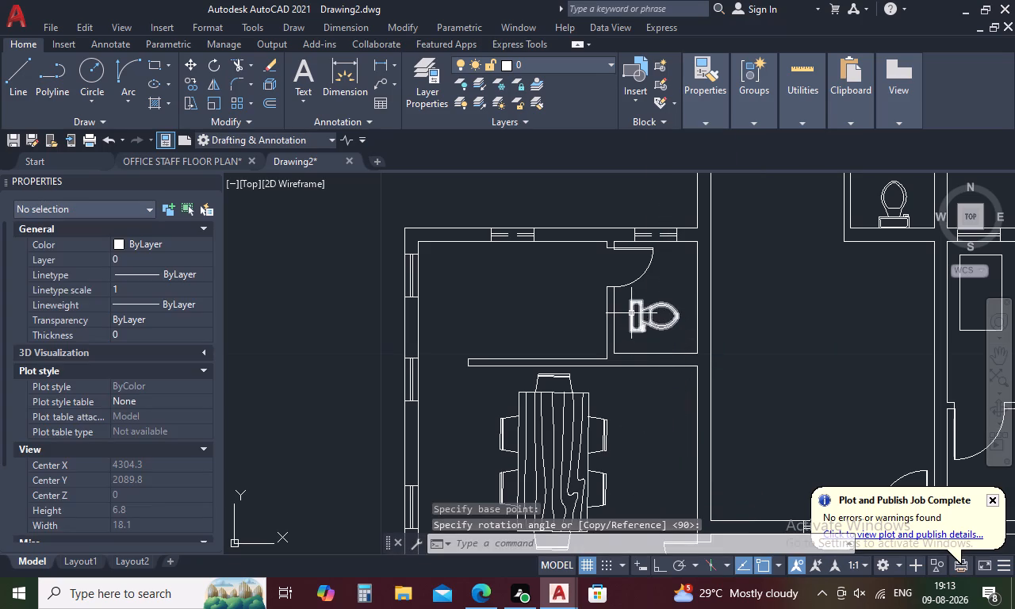
Move the rotated toilet west so its tank sits against the inner face of the small room's west wall.
click(631, 313)
right_click(631, 313)
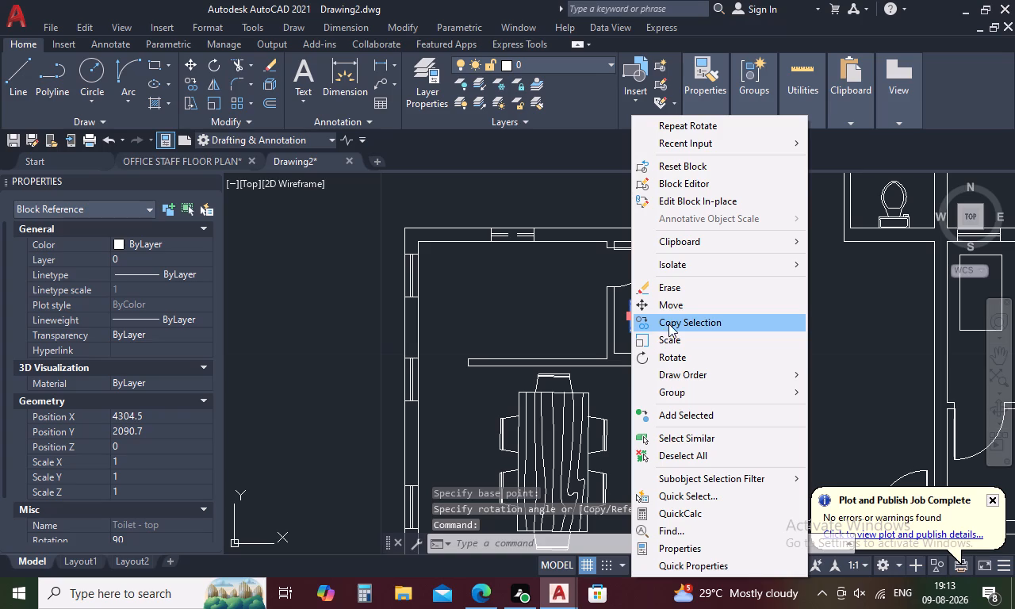
click(675, 308)
scroll(635, 312, up, 2)
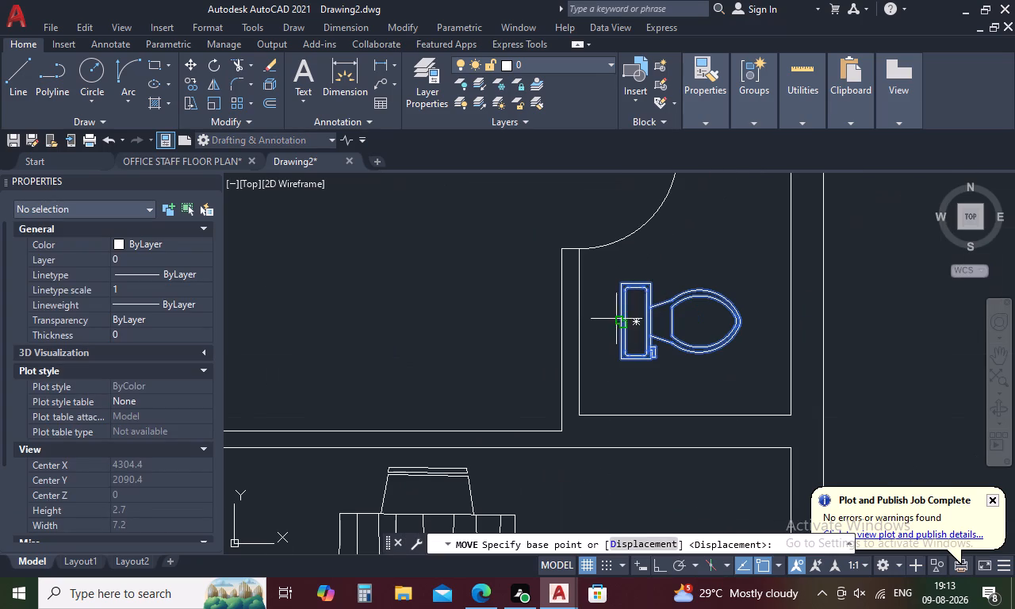
click(619, 322)
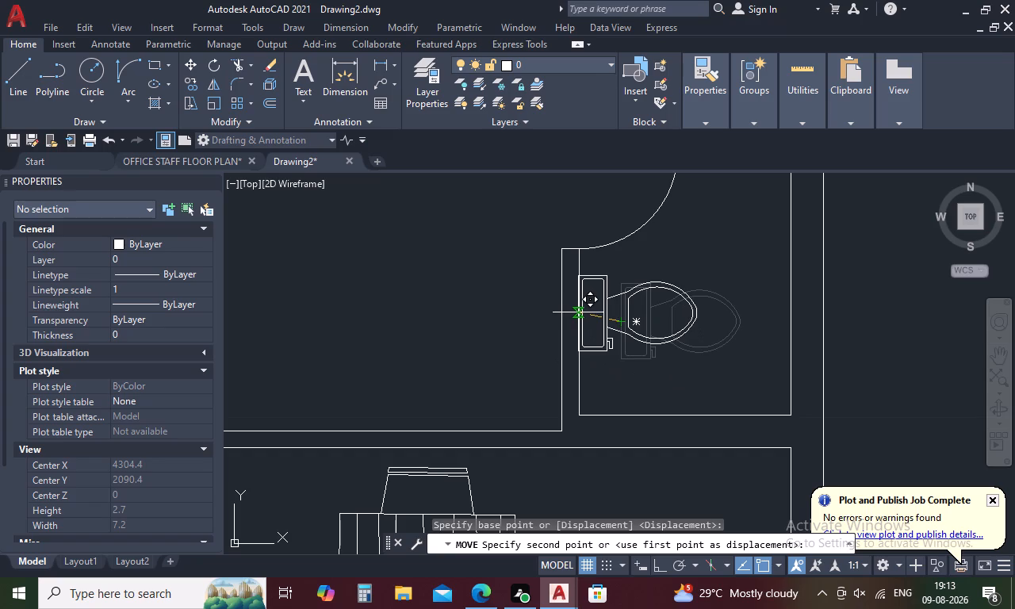
scroll(580, 304, up, 2)
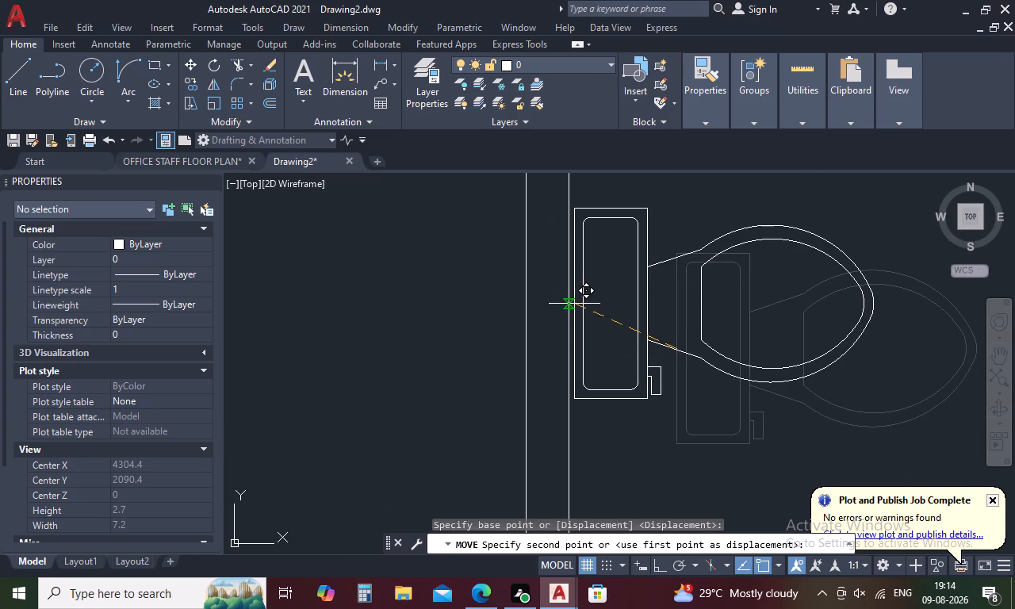
click(574, 304)
scroll(574, 304, down, 3)
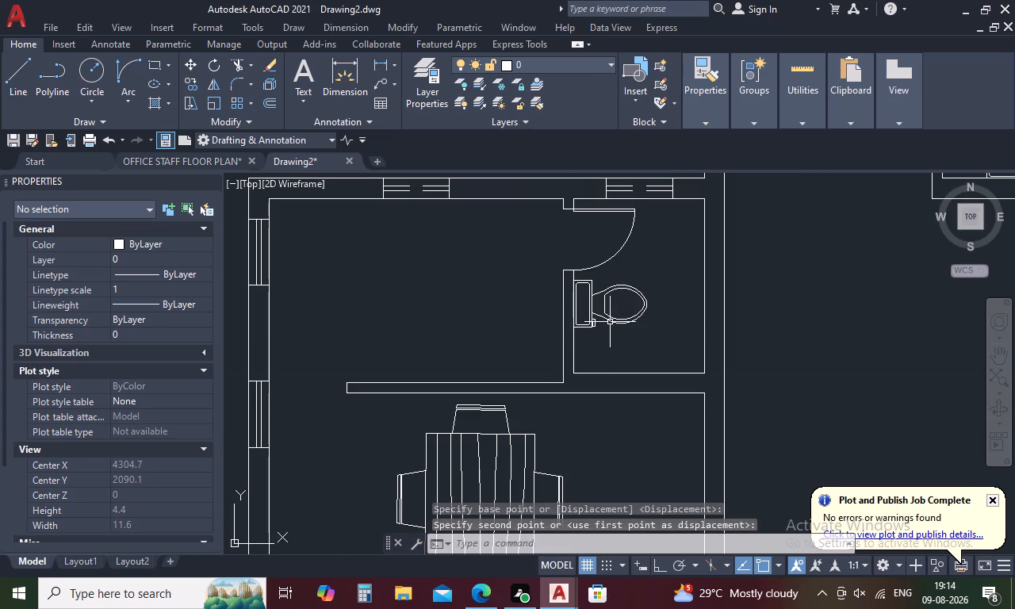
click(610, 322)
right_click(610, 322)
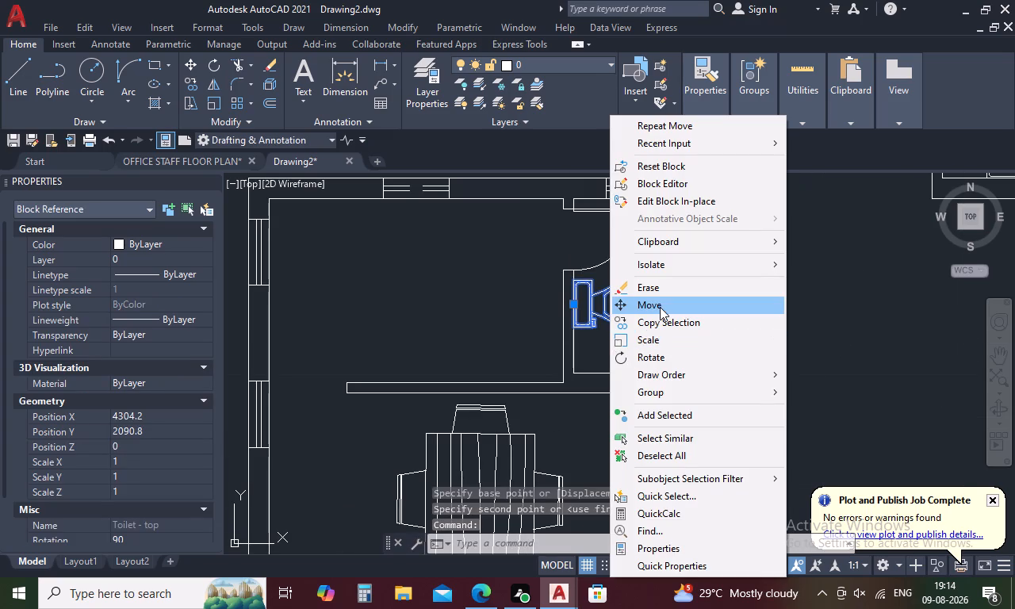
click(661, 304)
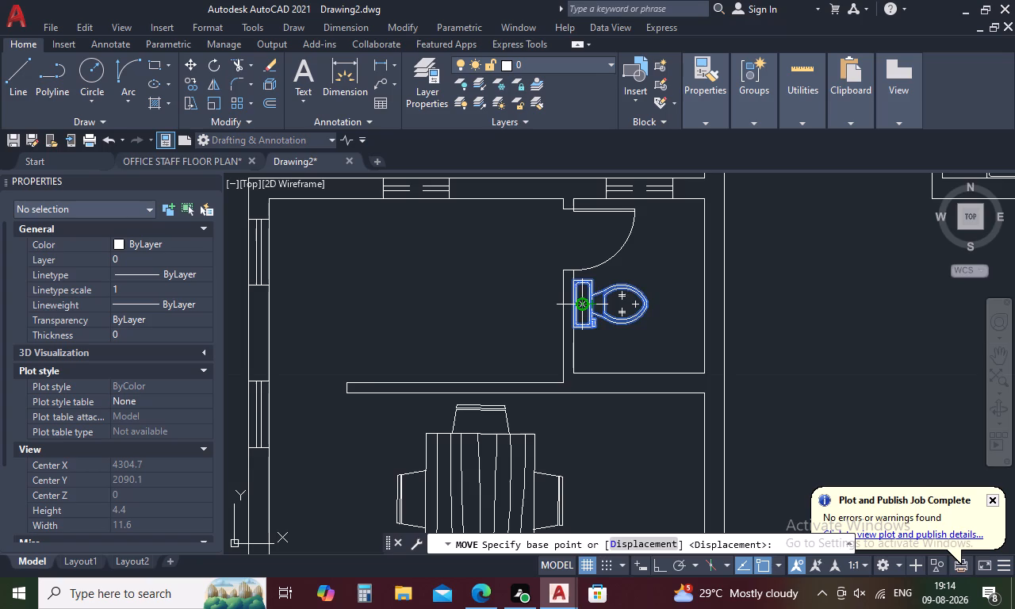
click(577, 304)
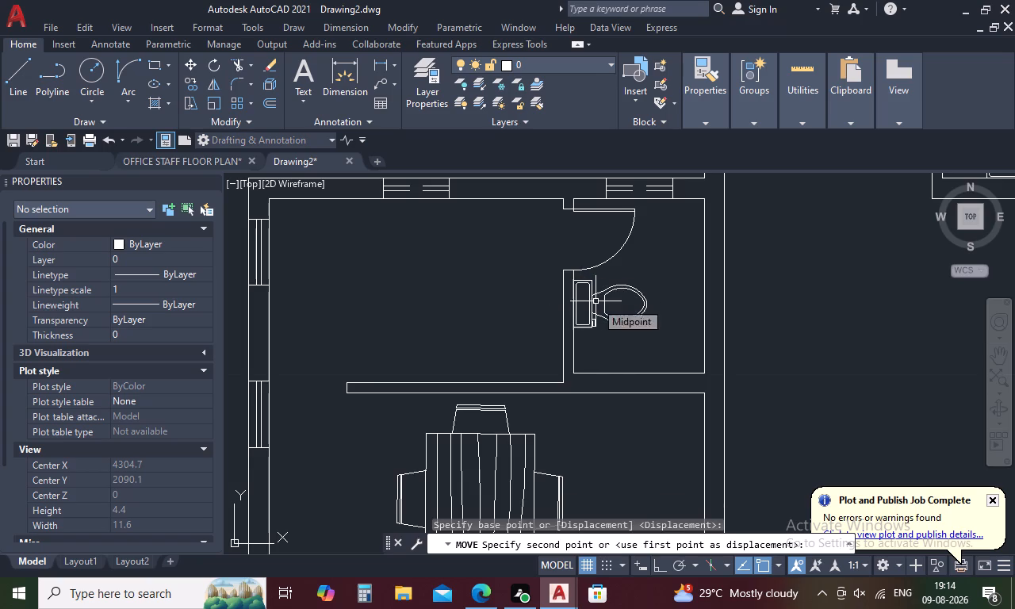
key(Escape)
Move the toilet slightly south along the small room's west wall, farther from the door.
click(594, 315)
right_click(594, 315)
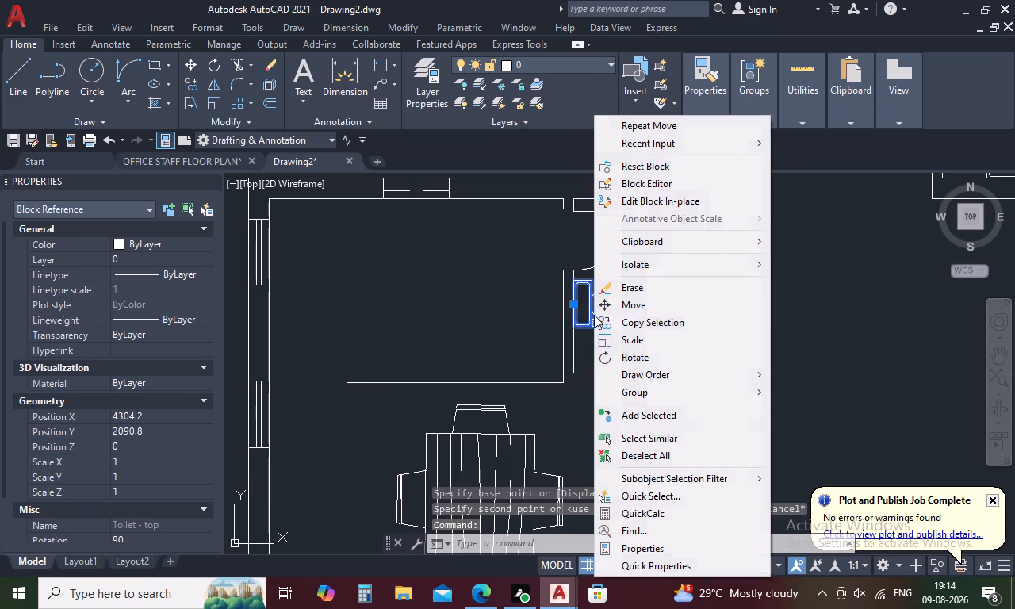
click(634, 304)
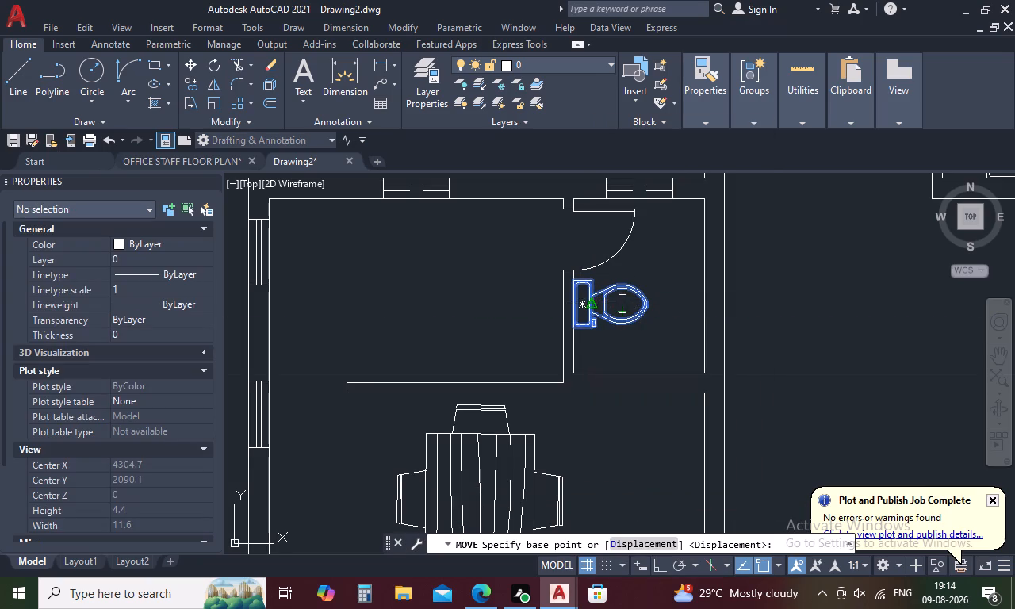
click(579, 303)
scroll(584, 320, up, 3)
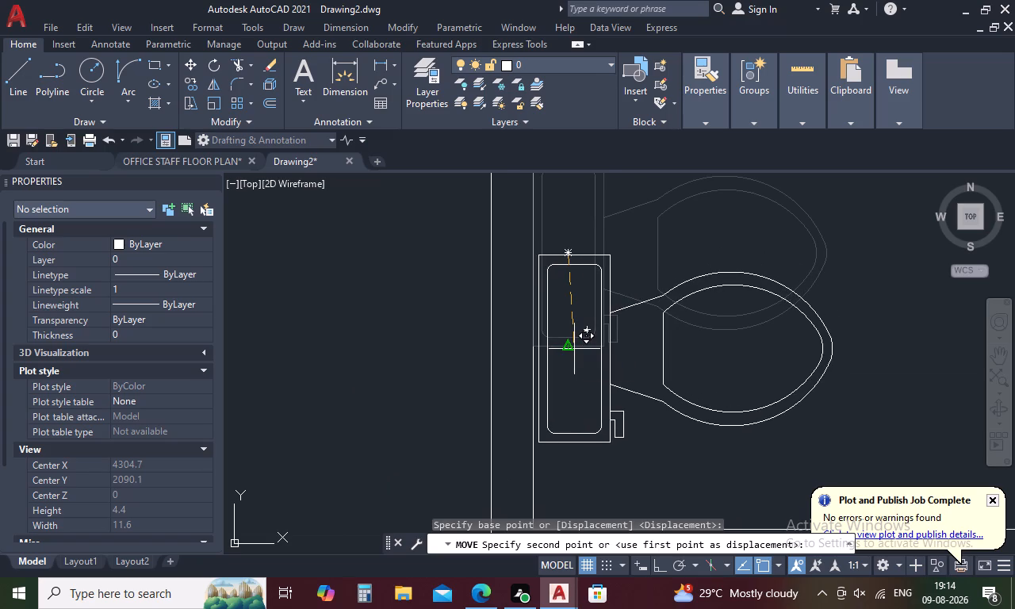
scroll(573, 347, up, 1)
click(573, 347)
scroll(573, 347, down, 2)
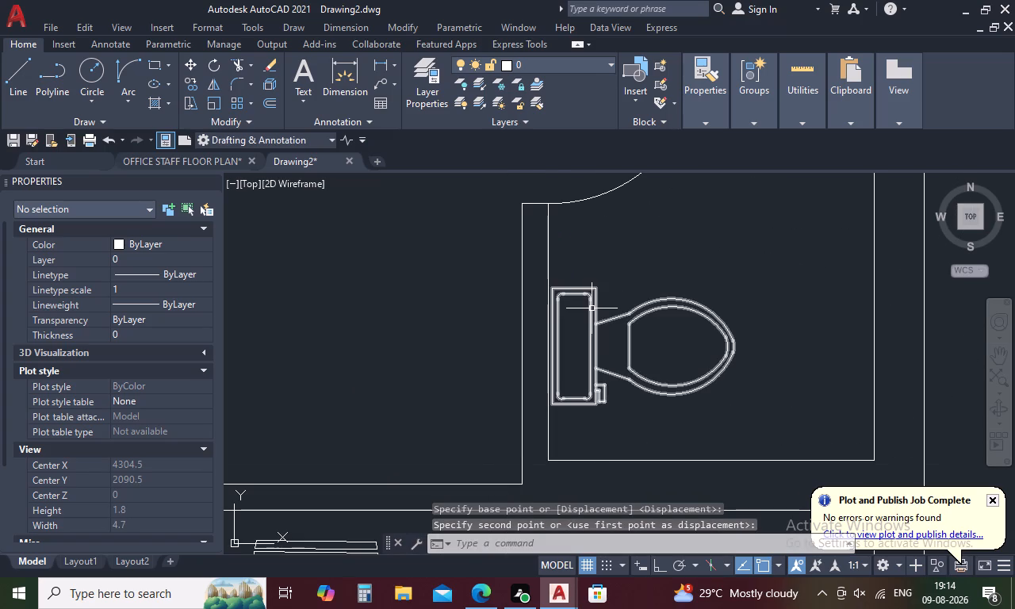
Copy the east-facing toilet to the west wall of the small corner room in the northward-projecting room.
click(592, 308)
right_click(592, 308)
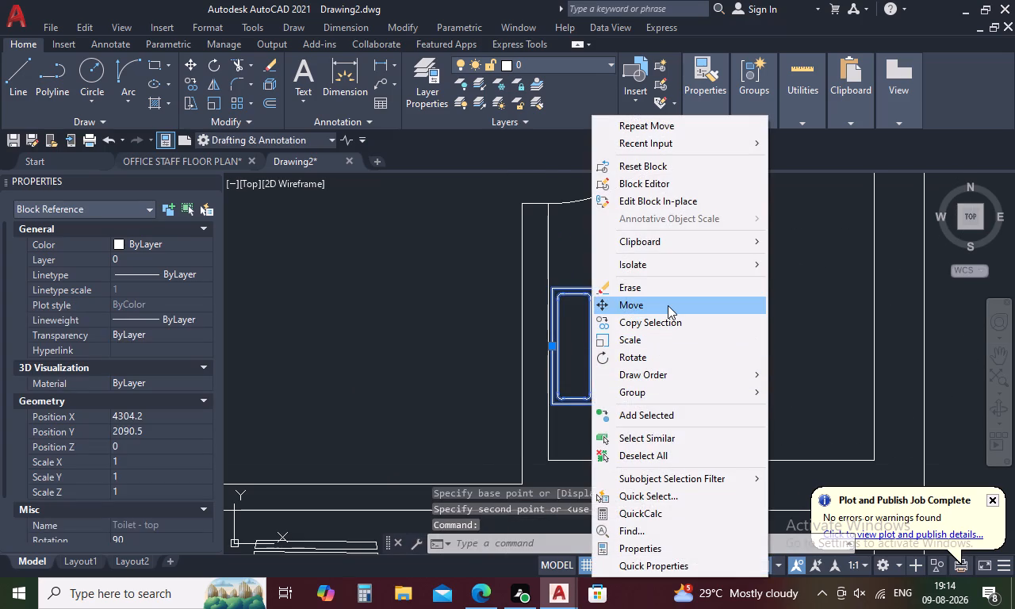
click(668, 317)
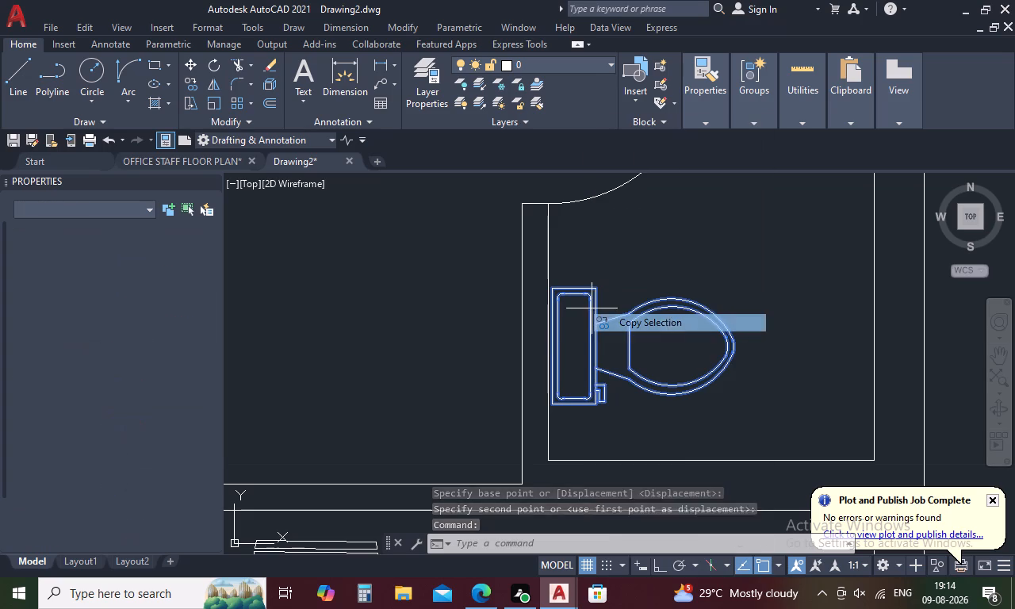
click(573, 350)
scroll(573, 349, down, 3)
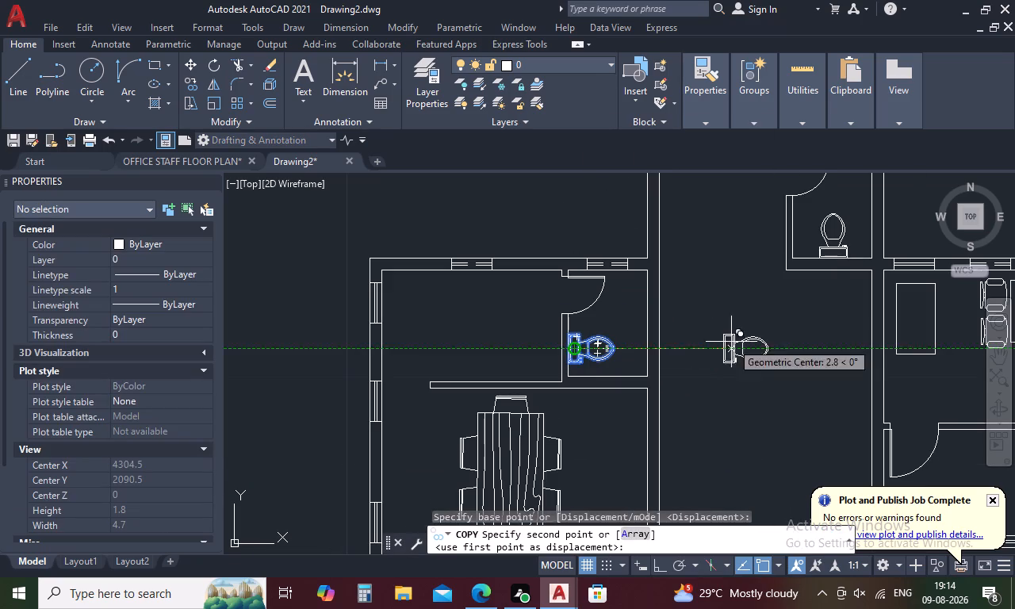
middle_drag(783, 342, 629, 427)
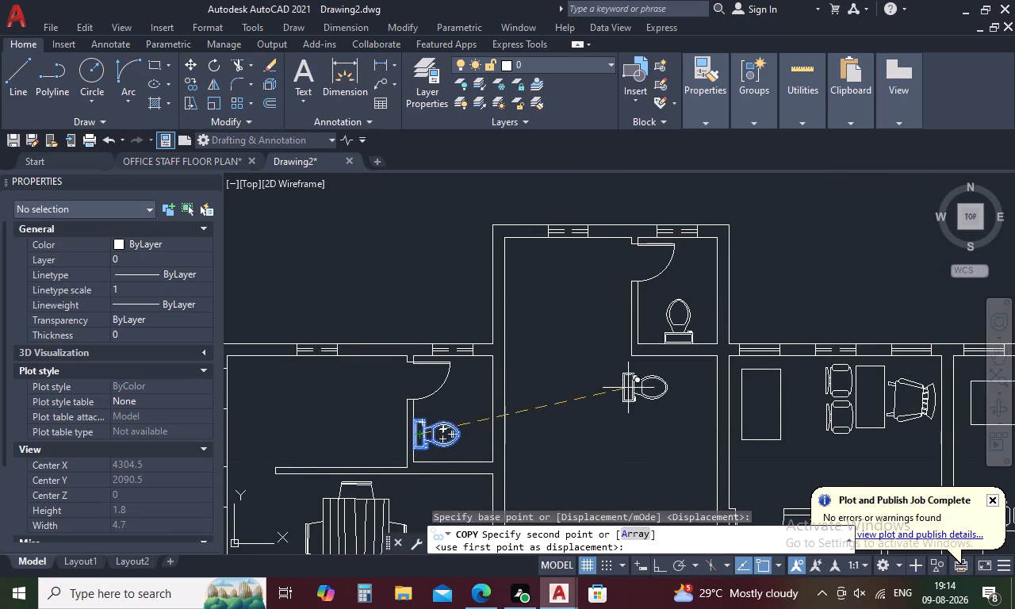
scroll(654, 320, up, 3)
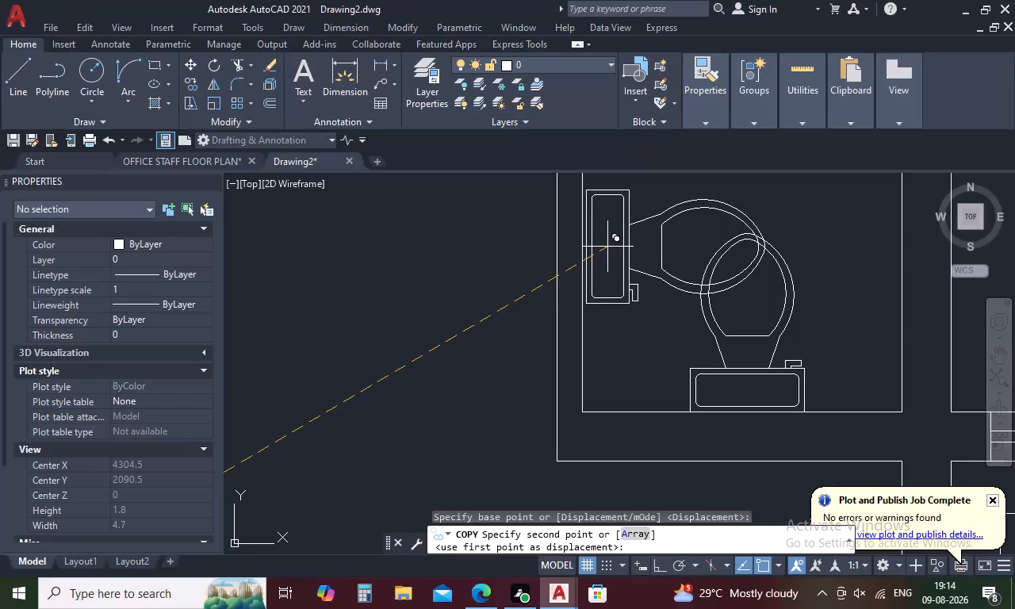
click(607, 247)
Place another copy of the east-facing toilet at the west wall of the small toilet room in the building's northeast part.
scroll(679, 297, down, 3)
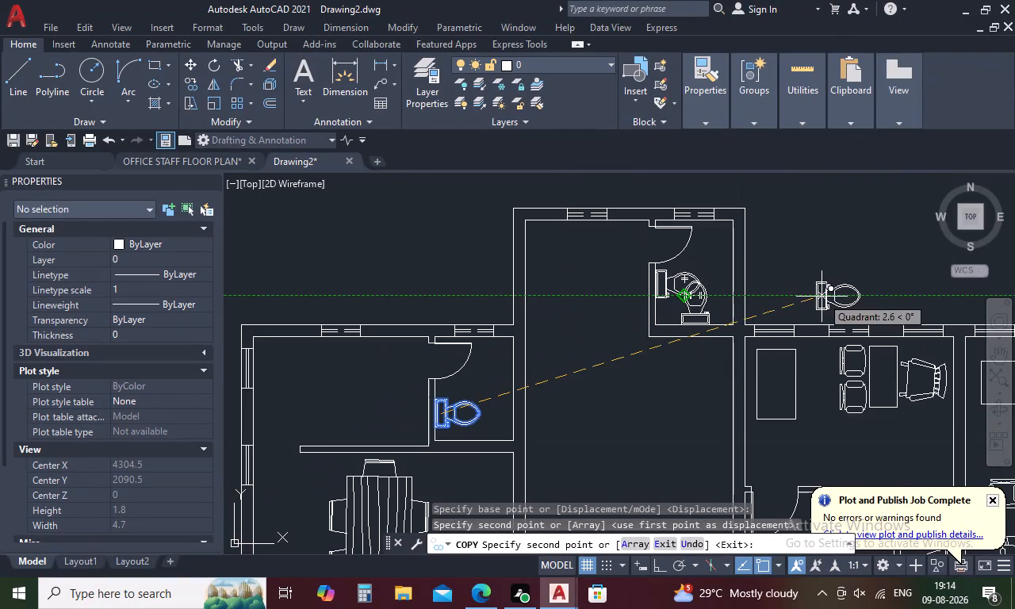
middle_drag(822, 297, 416, 362)
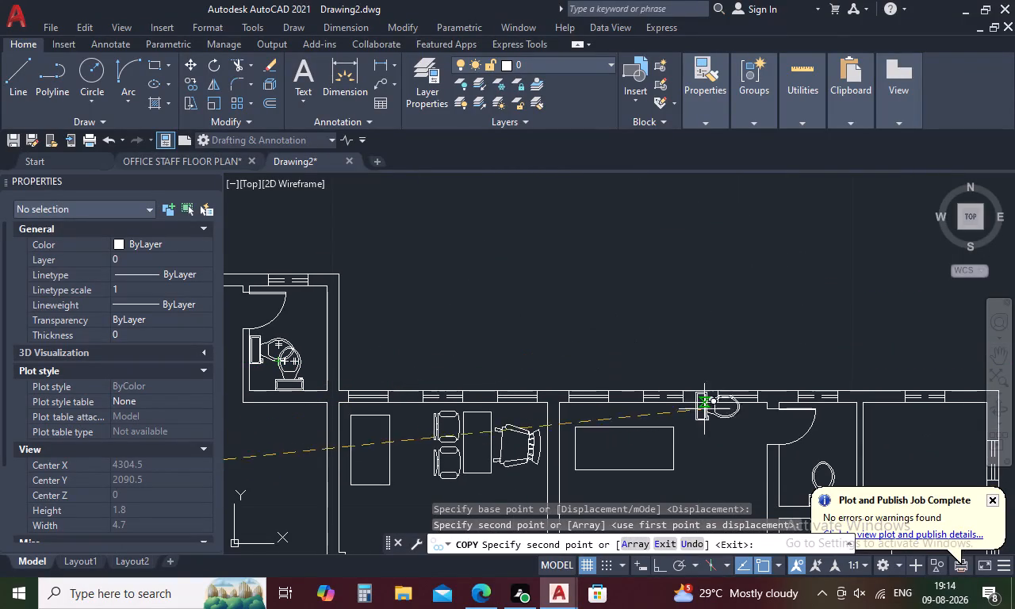
middle_drag(779, 470, 599, 420)
scroll(626, 435, up, 3)
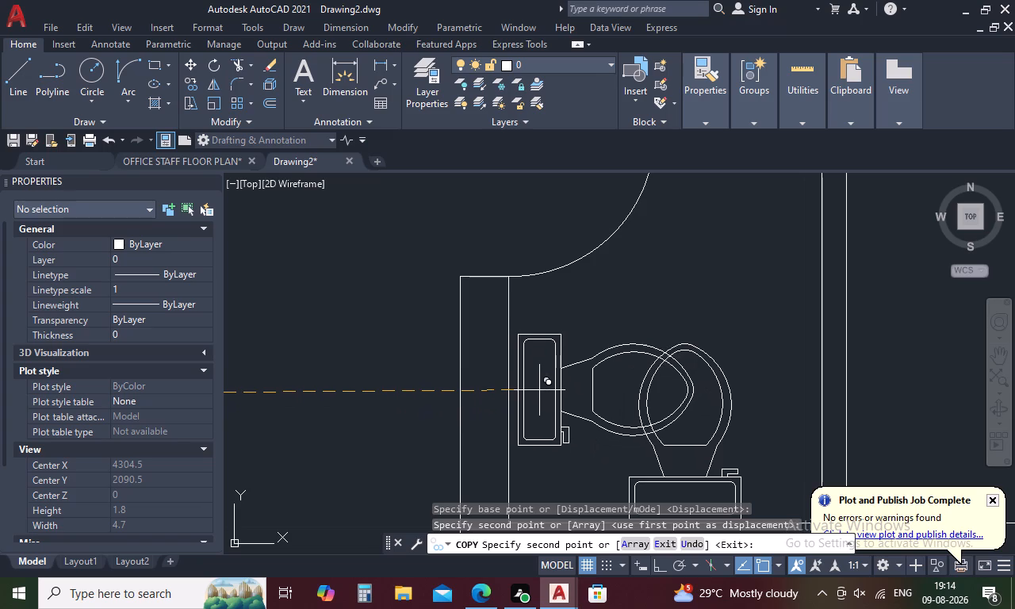
click(536, 394)
key(Escape)
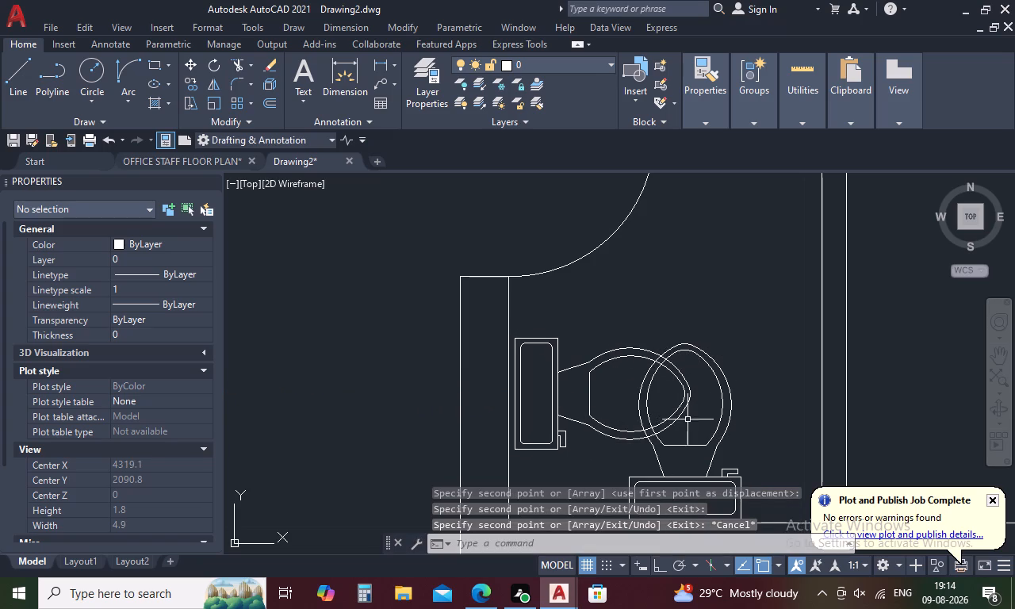
Delete the two older toilets against the south walls that overlap the new east-facing copies.
click(722, 423)
scroll(724, 409, down, 4)
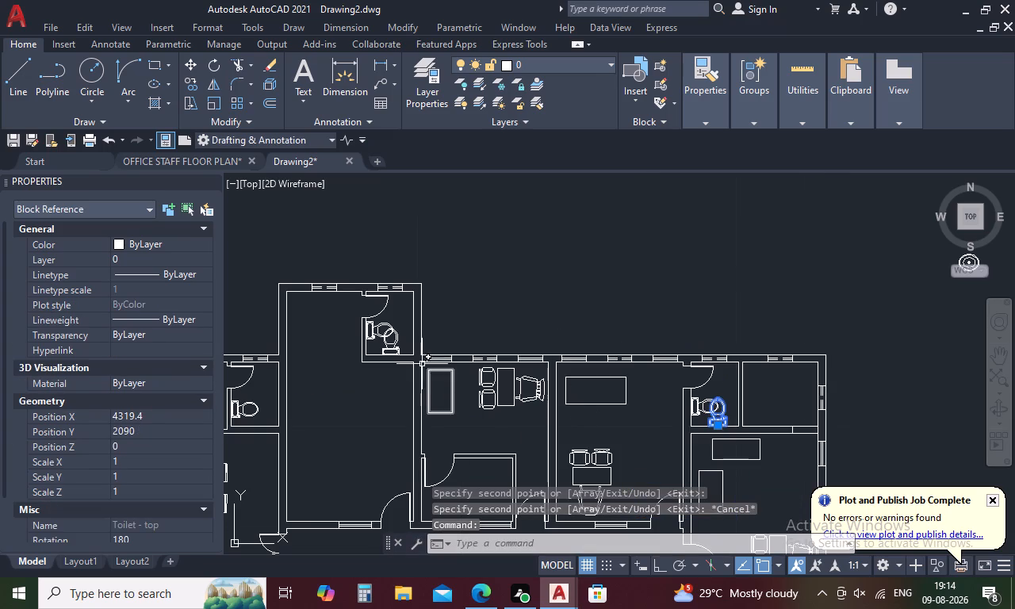
click(396, 344)
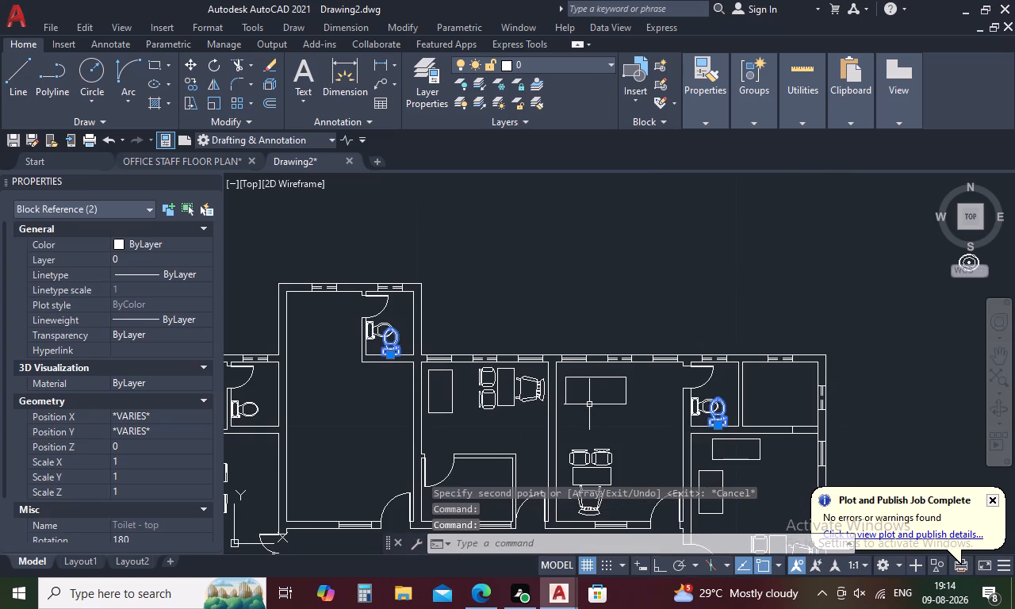
key(Delete)
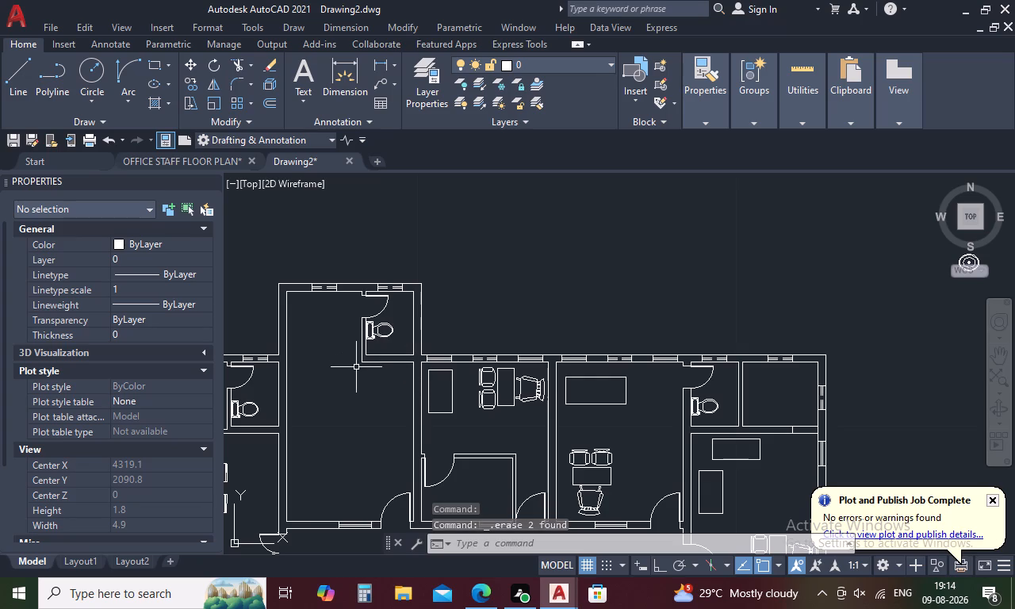
Copy the oval sink from outside the plan to the southeast corner of the northeast toilet room, beside the toilet.
scroll(557, 376, down, 2)
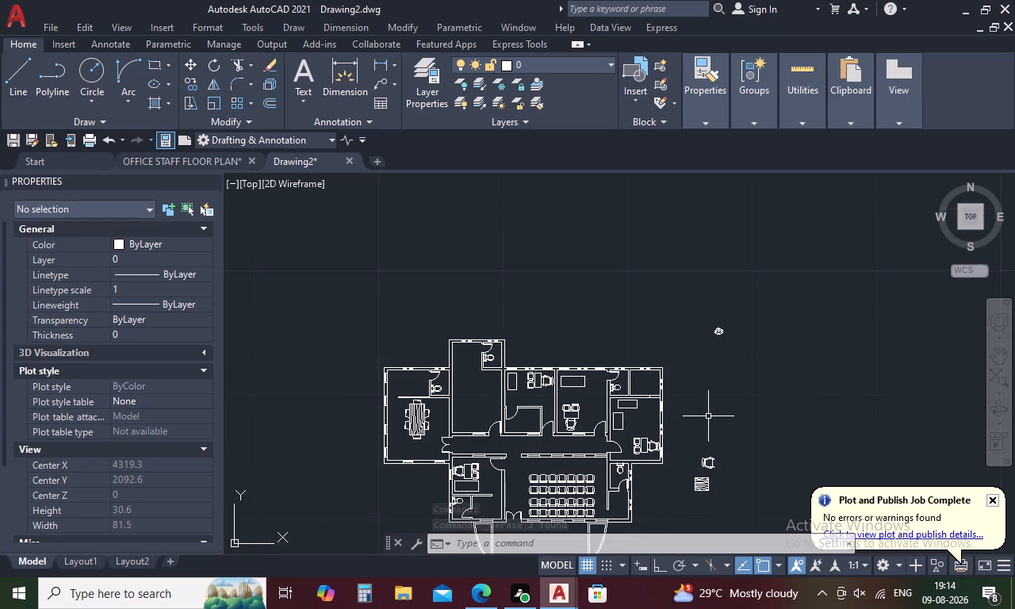
middle_drag(708, 416, 707, 372)
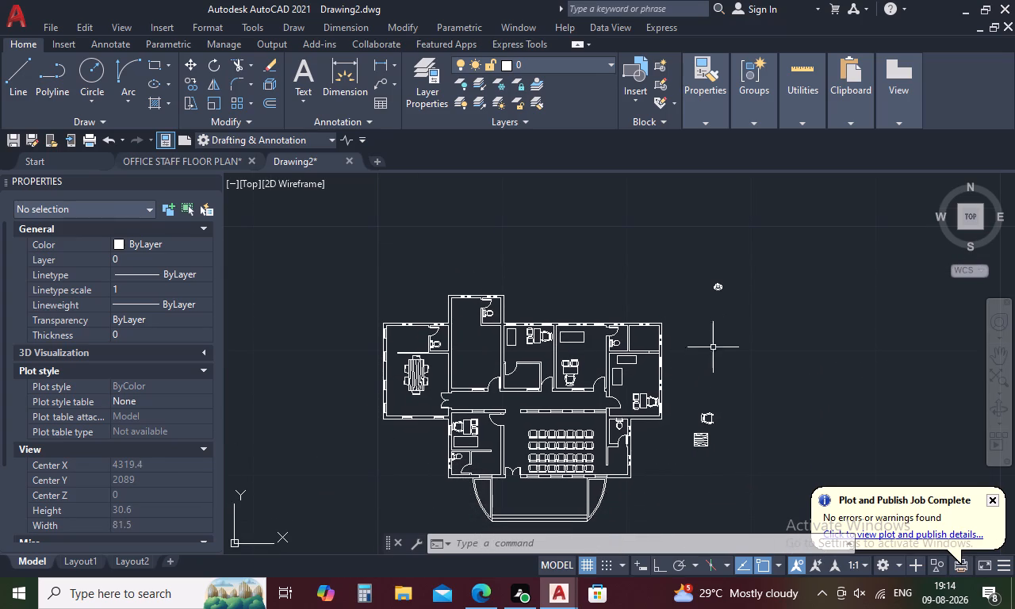
click(719, 289)
right_click(721, 354)
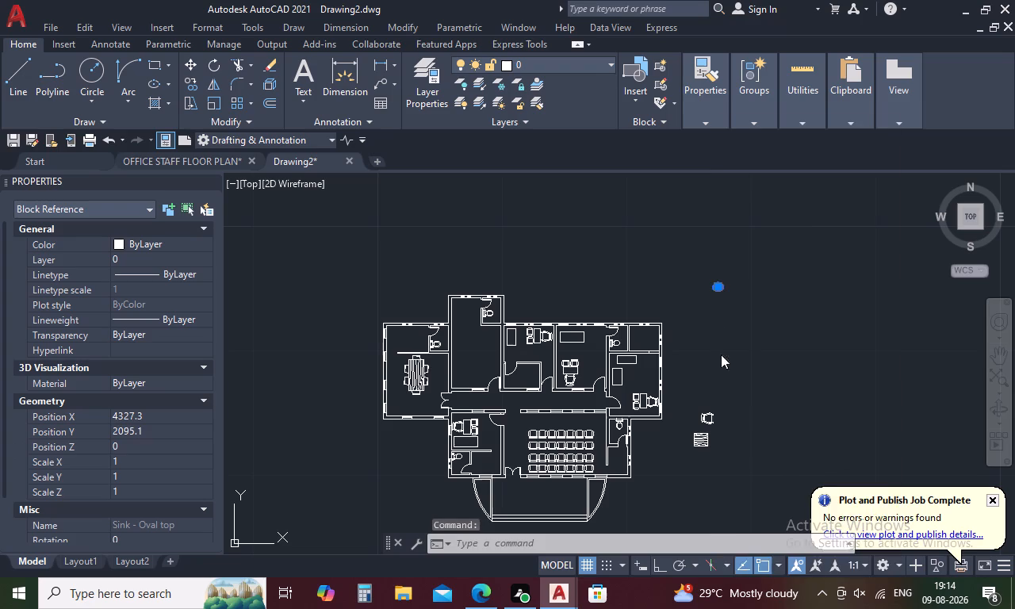
click(780, 322)
scroll(712, 282, up, 3)
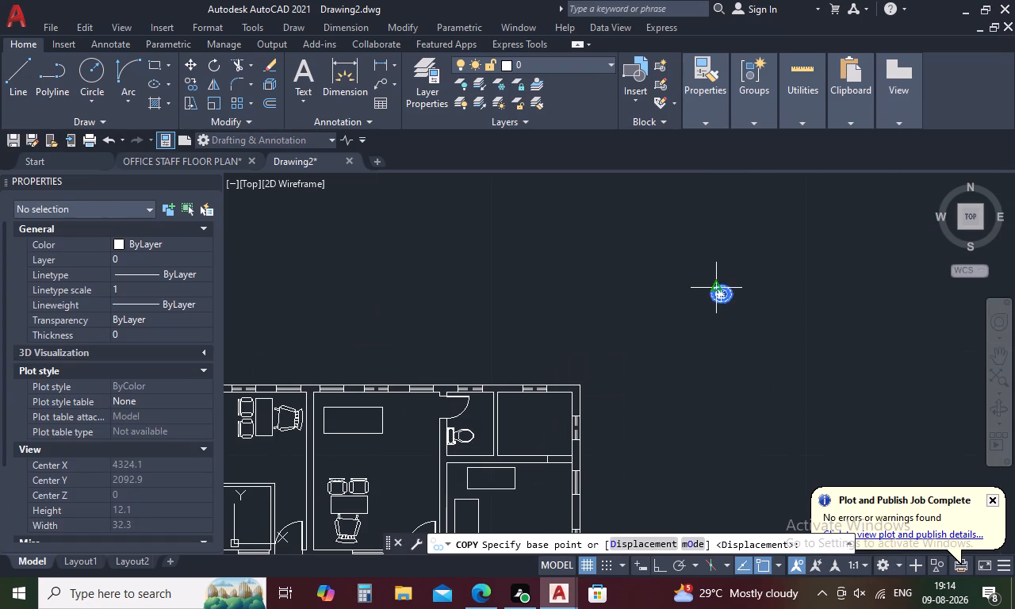
click(718, 293)
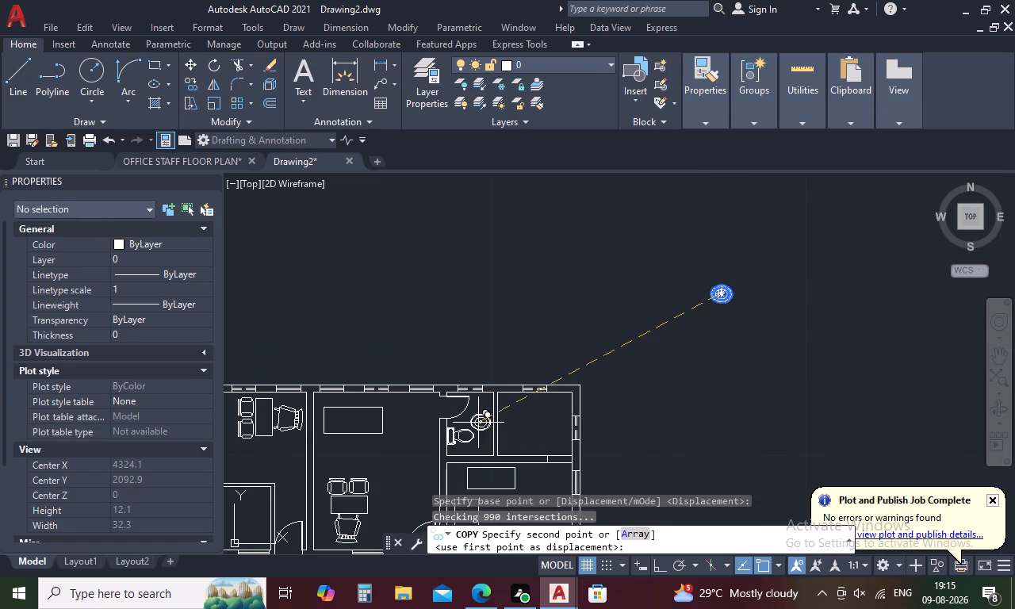
scroll(478, 423, up, 2)
scroll(482, 386, down, 2)
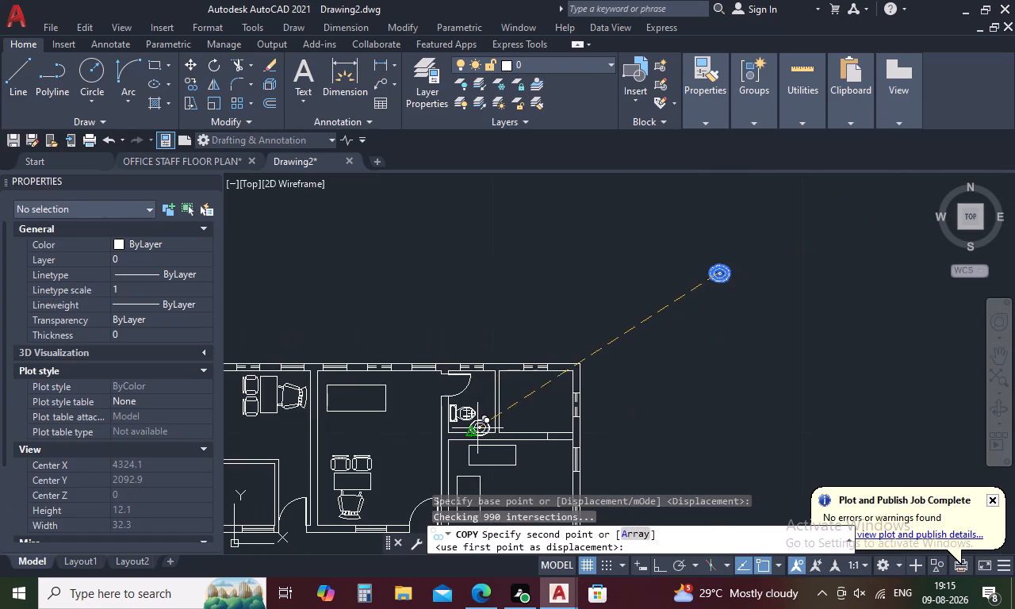
scroll(477, 428, up, 3)
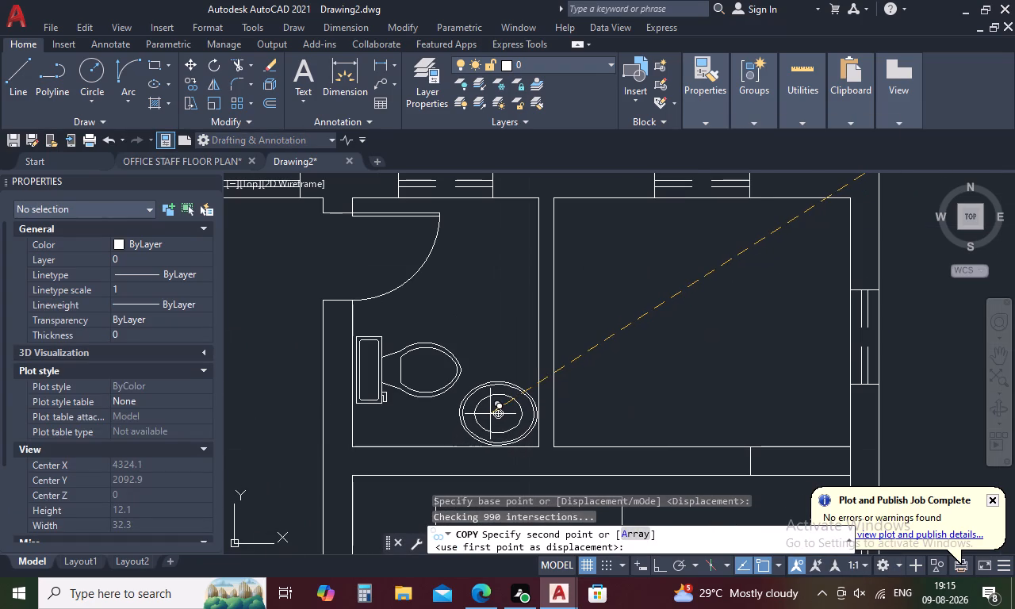
click(490, 414)
key(Escape)
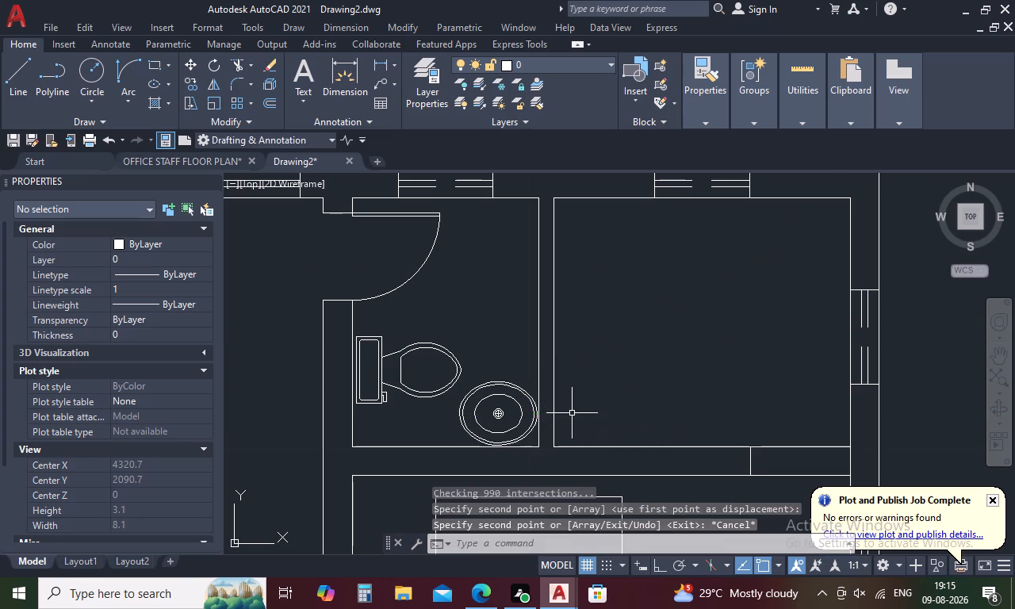
Scale the copied oval sink down to about 0.8 of its size about its centre.
click(503, 408)
right_click(501, 408)
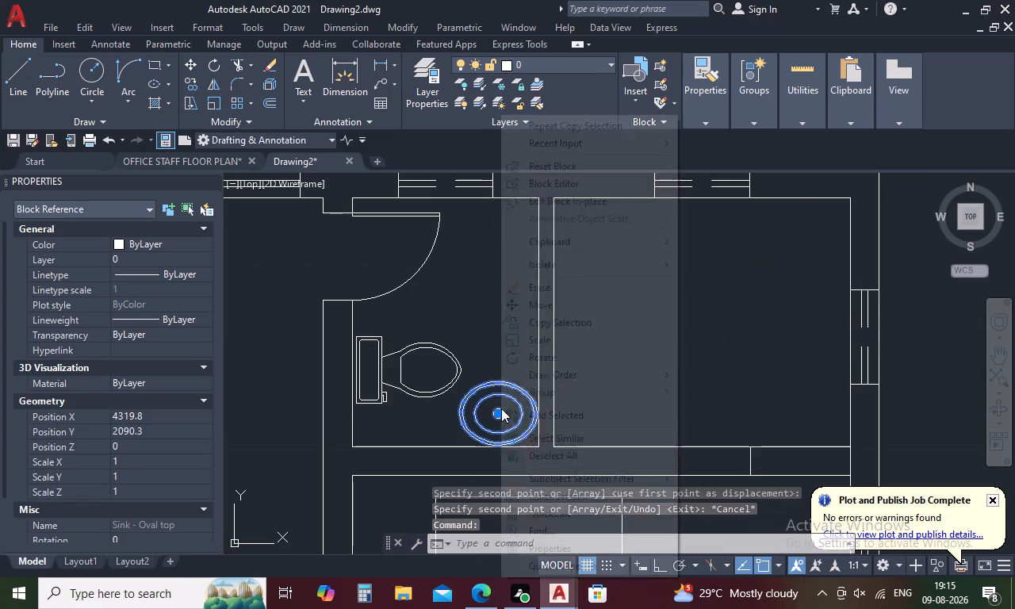
click(561, 341)
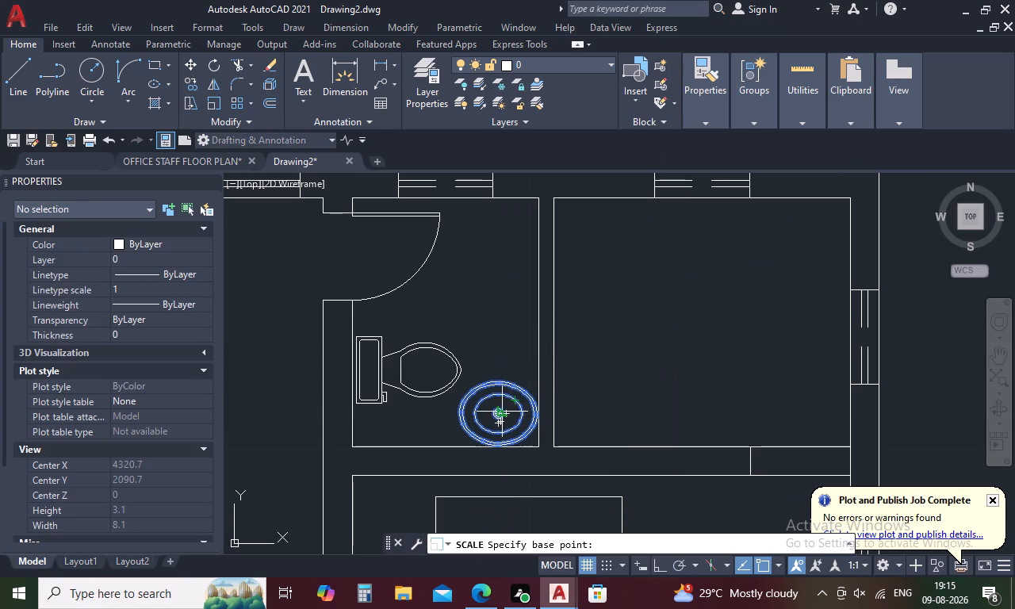
click(499, 418)
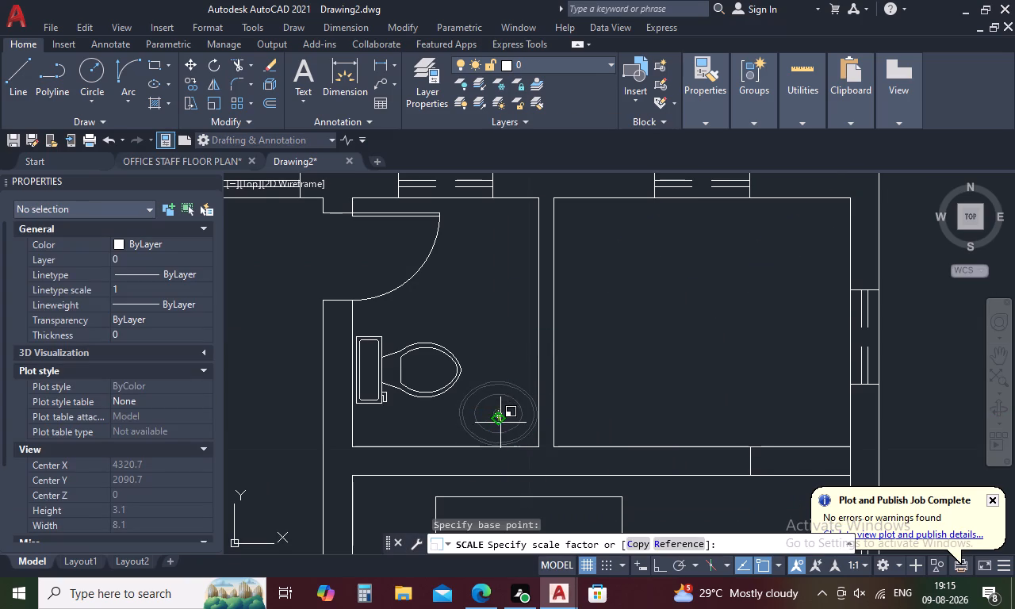
scroll(504, 430, up, 1)
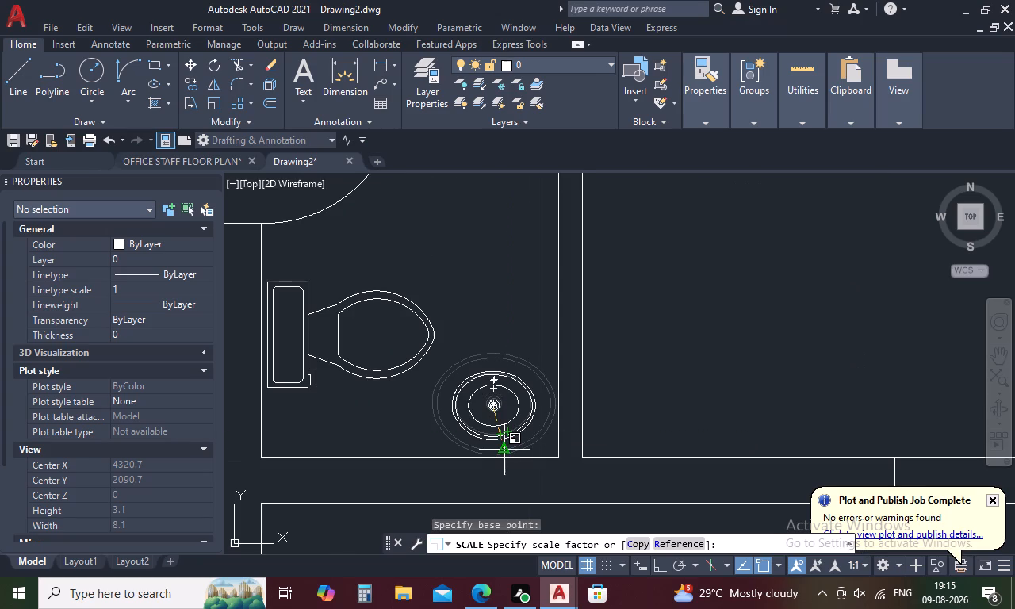
click(509, 455)
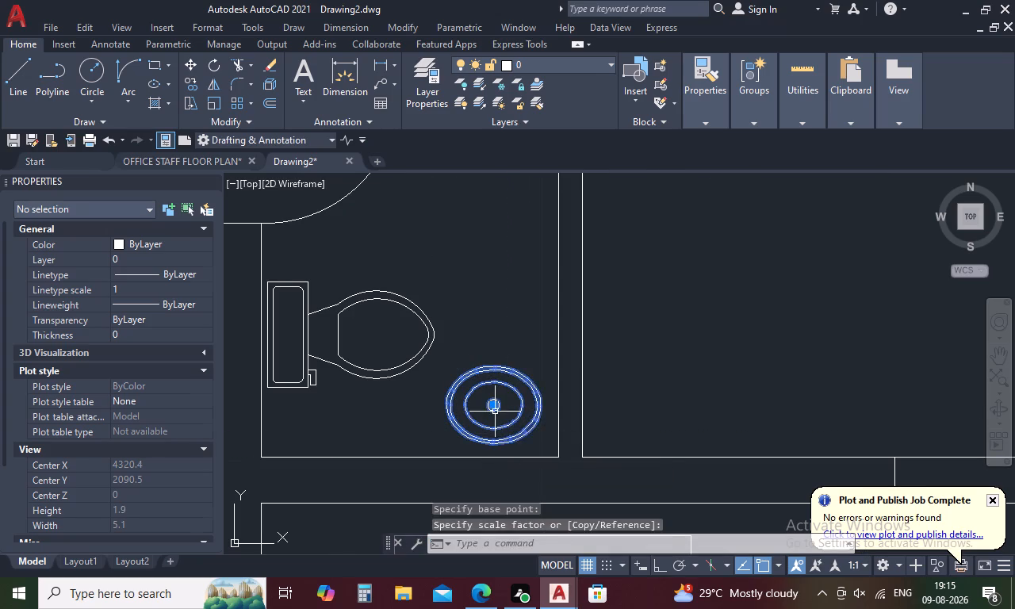
Move the reduced sink into the toilet room's southeast corner, fitting it just inside the east and south walls.
click(495, 412)
right_click(495, 412)
click(571, 301)
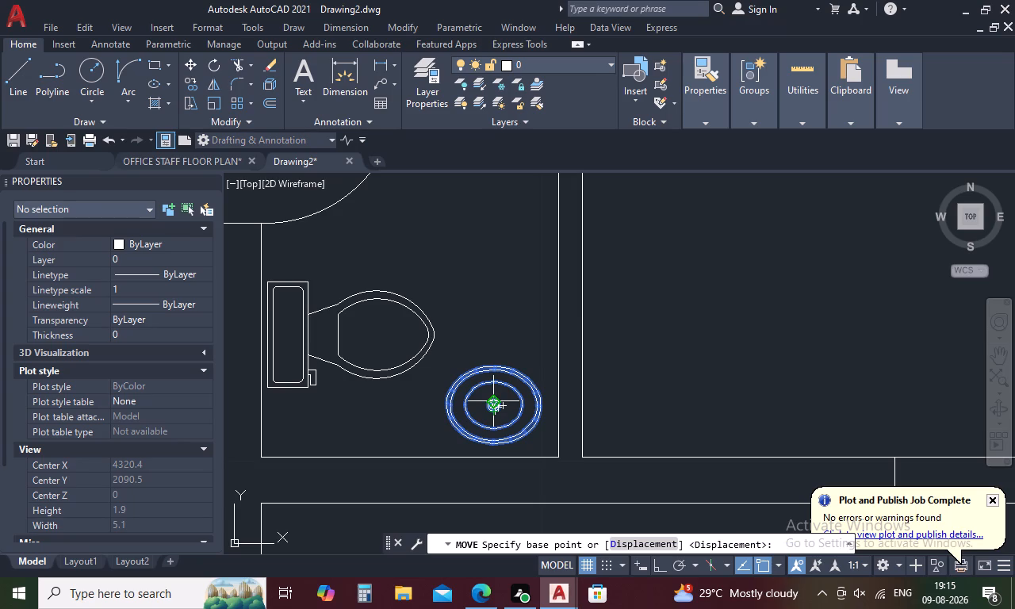
click(492, 404)
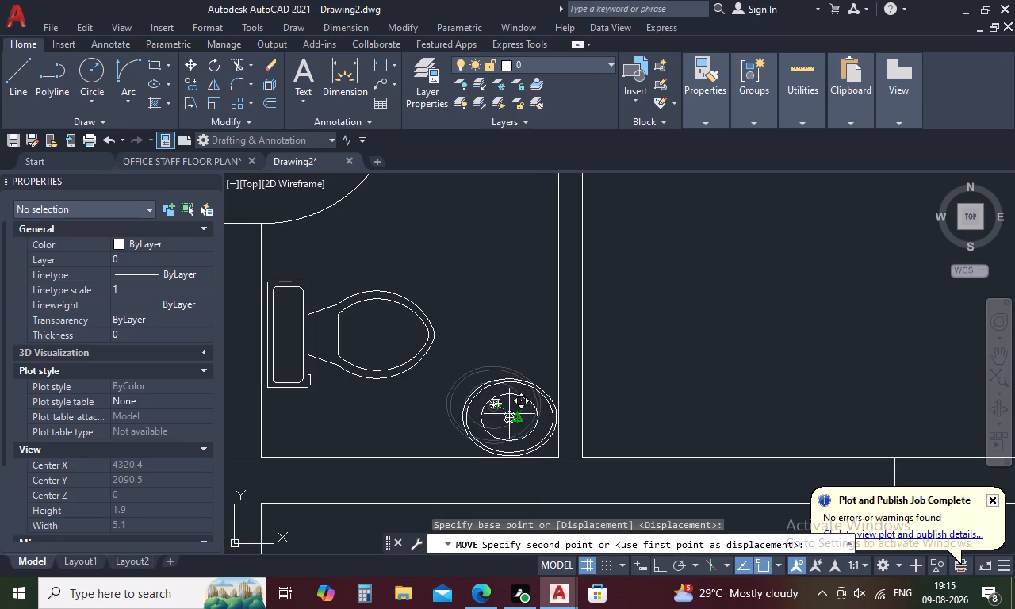
click(509, 414)
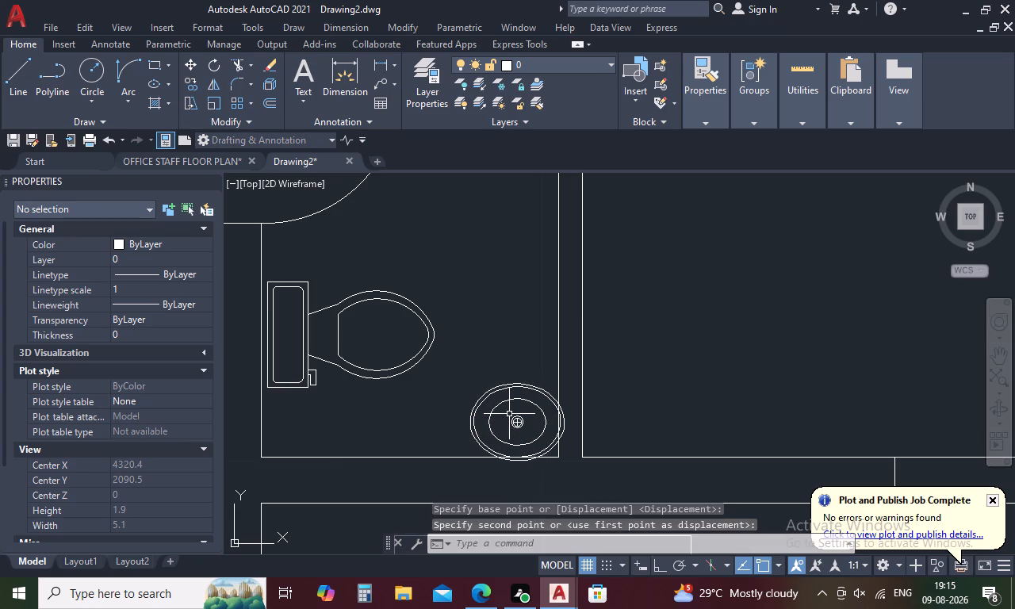
click(512, 417)
right_click(512, 417)
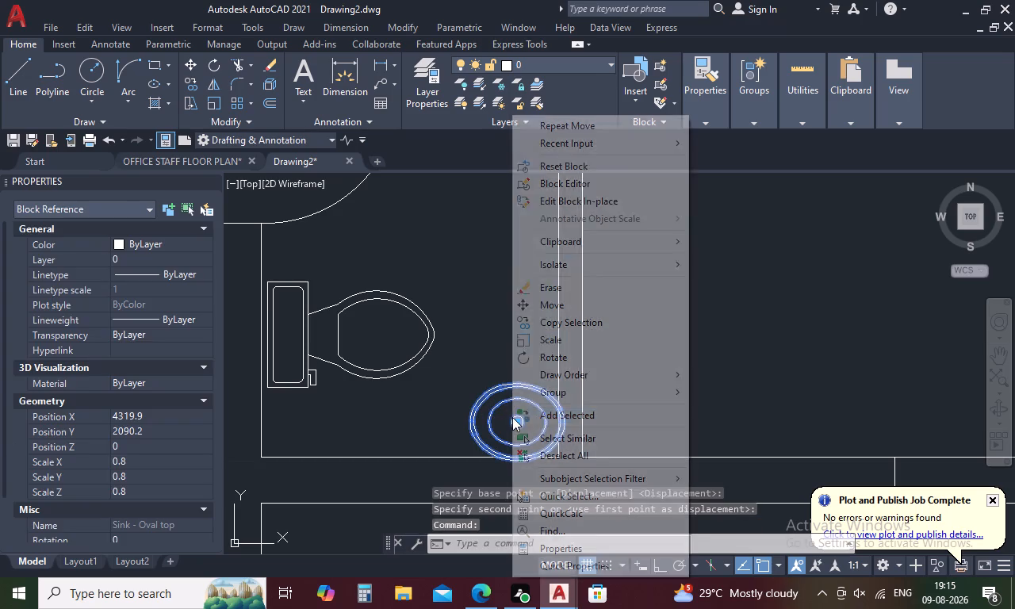
click(576, 308)
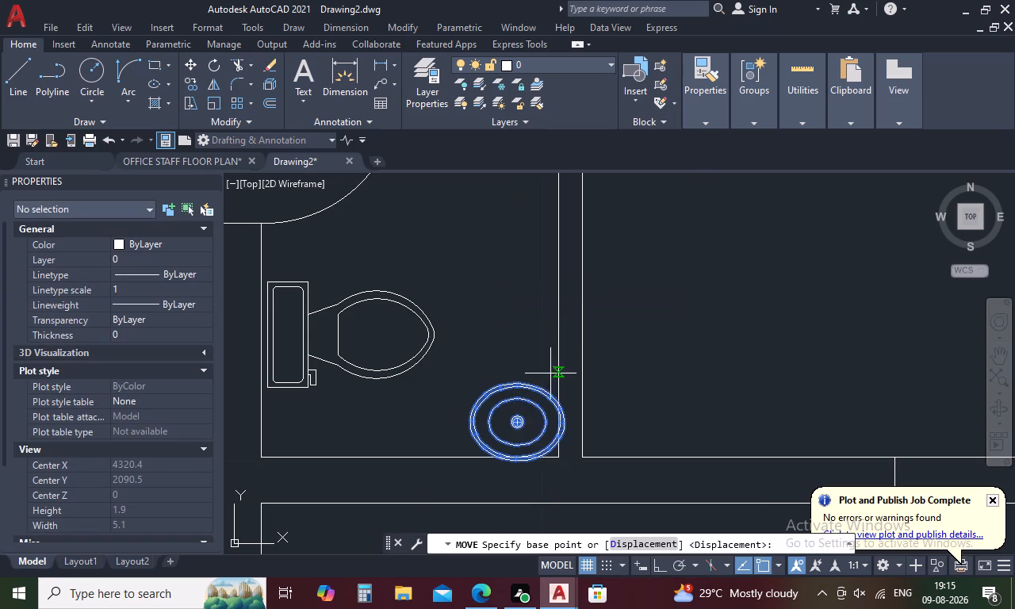
click(520, 428)
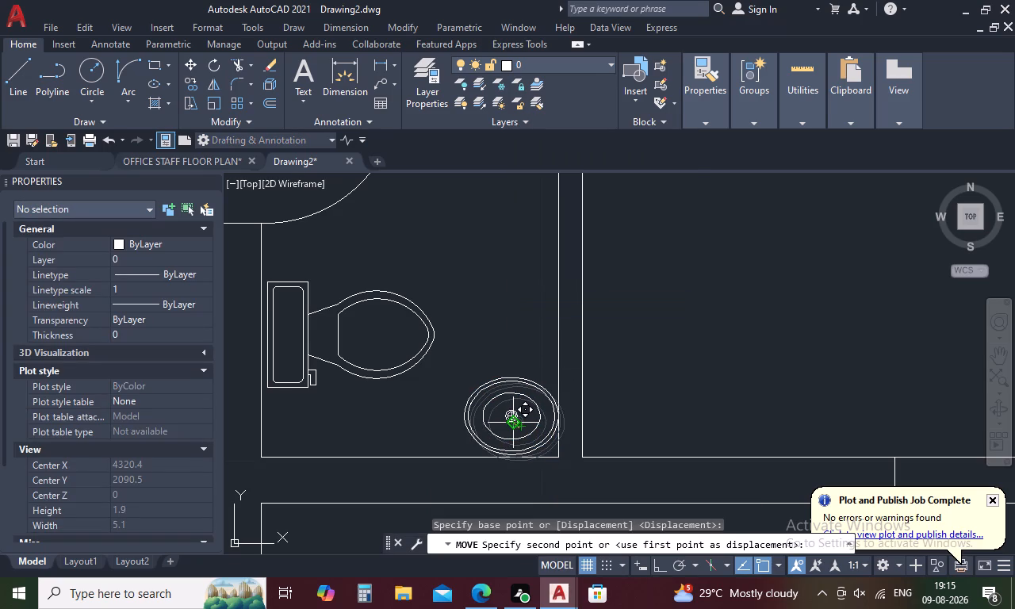
scroll(510, 422, up, 2)
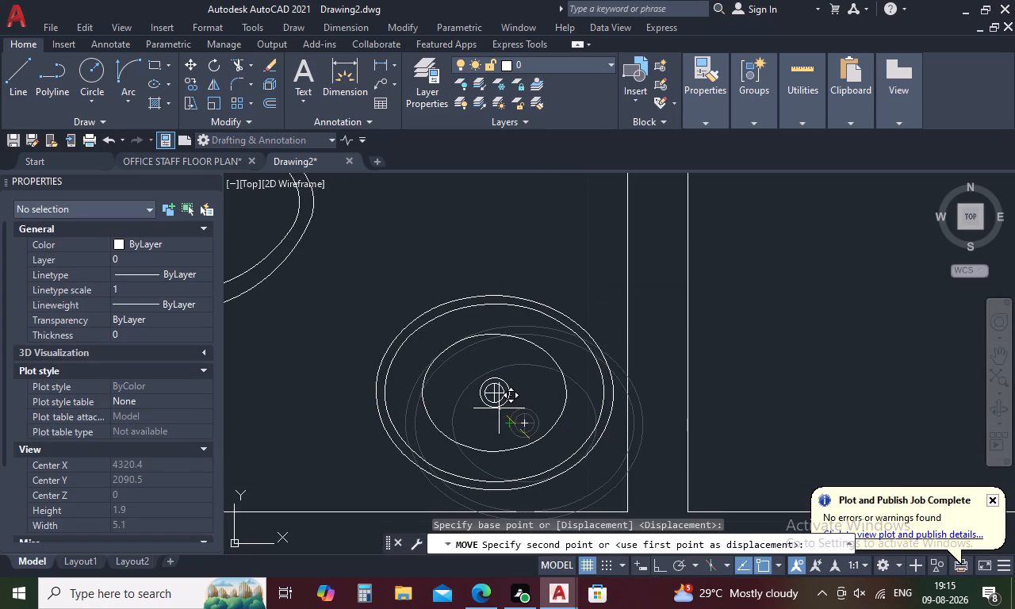
click(504, 412)
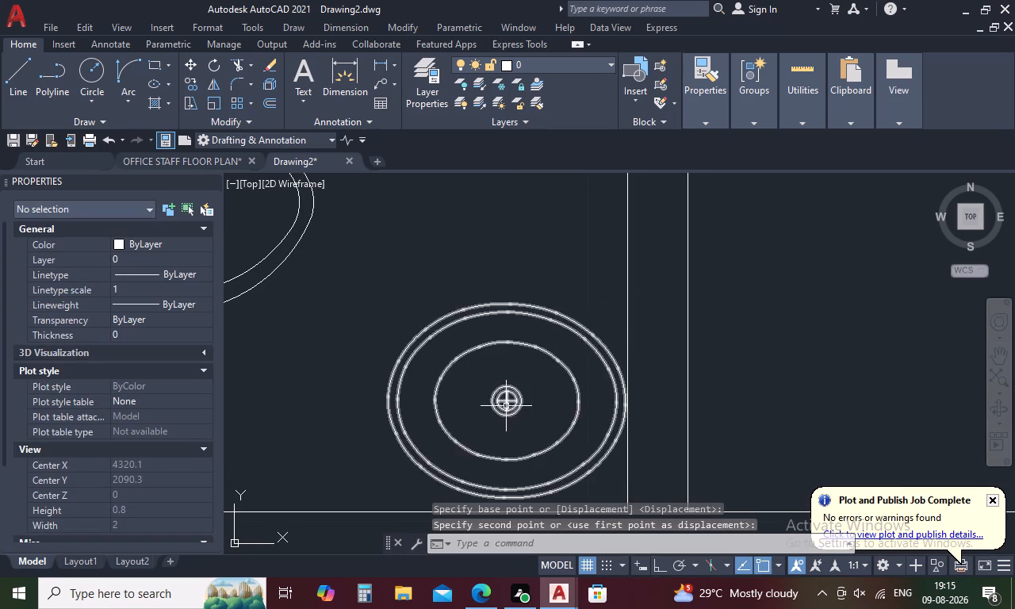
Copy the reduced sink to the southeast corner of the small toilet room in the northward-projecting room.
scroll(512, 398, down, 1)
click(507, 402)
right_click(507, 402)
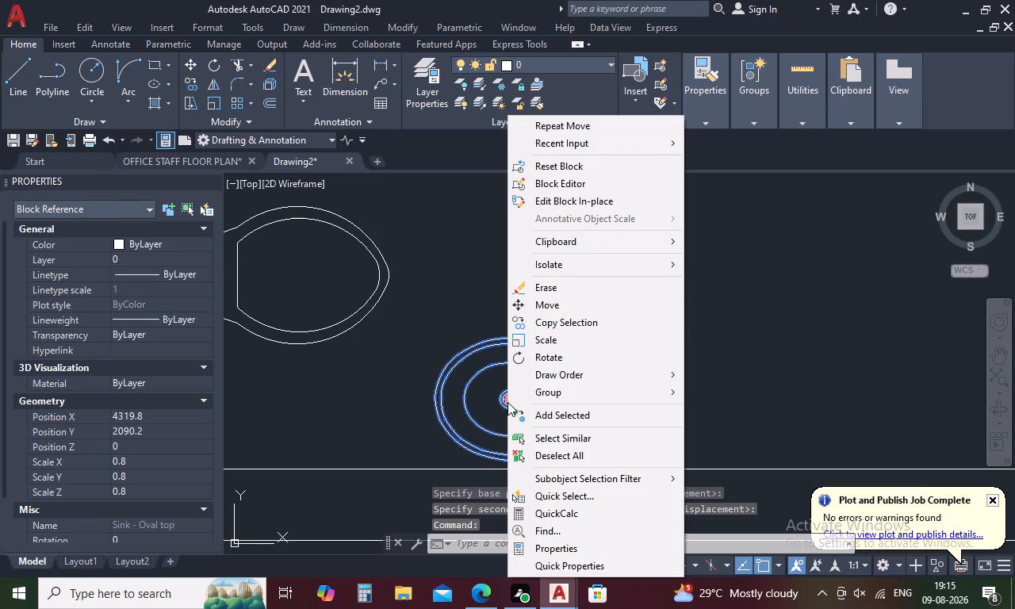
click(571, 324)
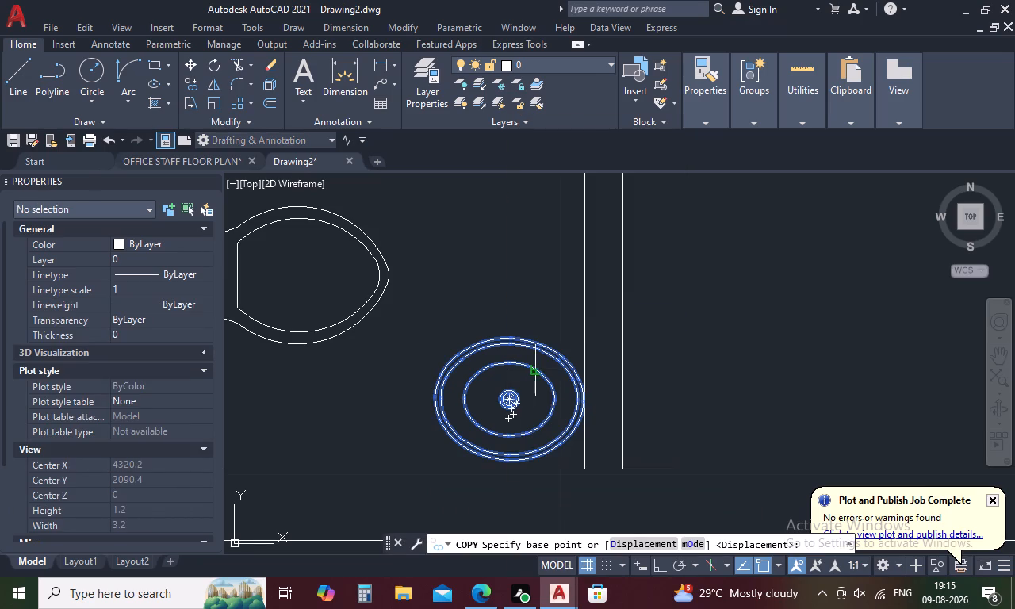
click(514, 406)
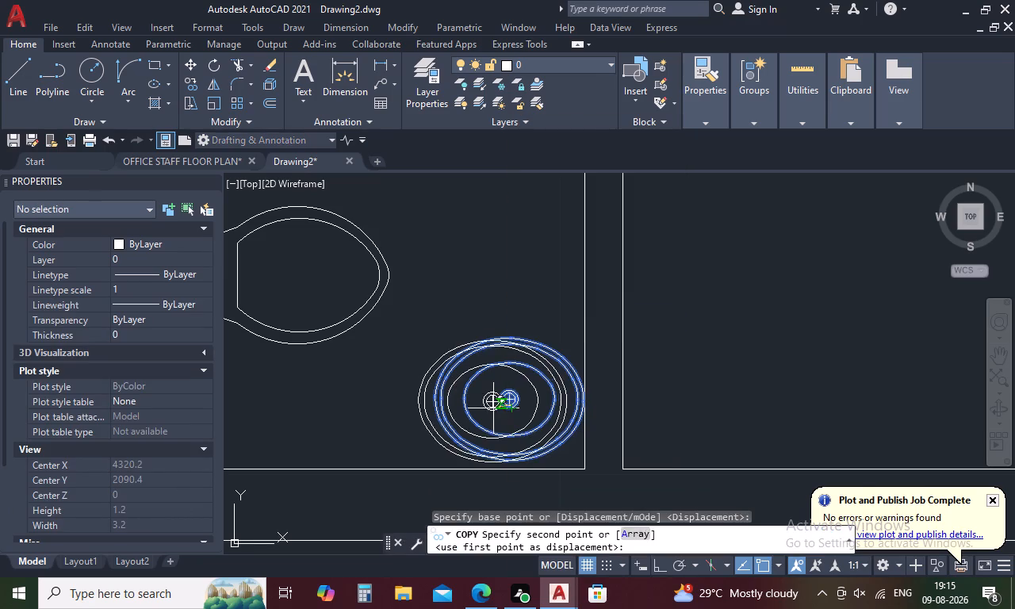
scroll(492, 408, down, 2)
middle_drag(449, 402, 723, 467)
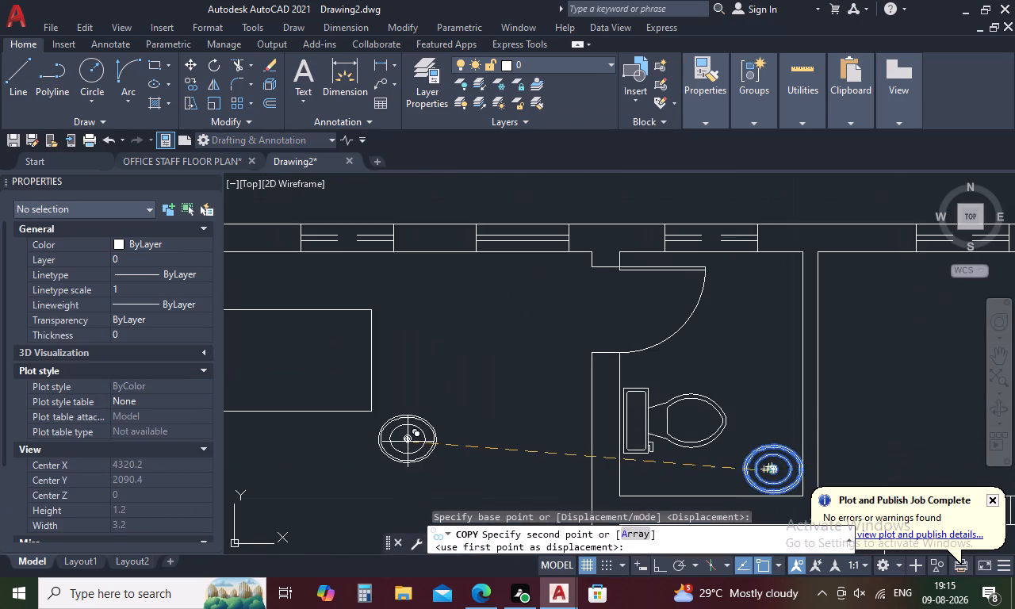
scroll(402, 436, down, 1)
middle_drag(408, 435, 666, 362)
scroll(492, 381, down, 1)
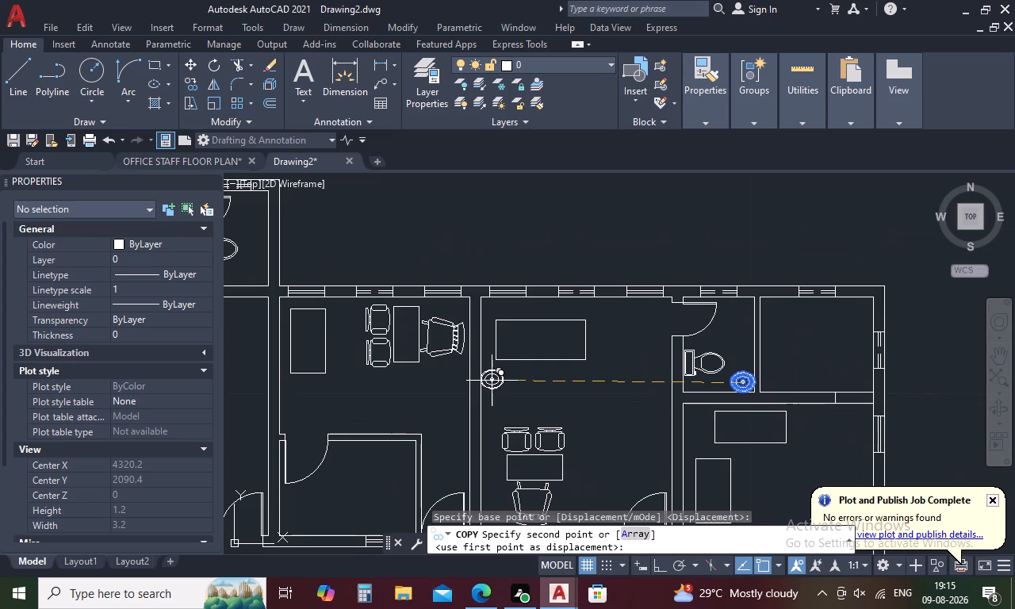
middle_drag(395, 364, 679, 443)
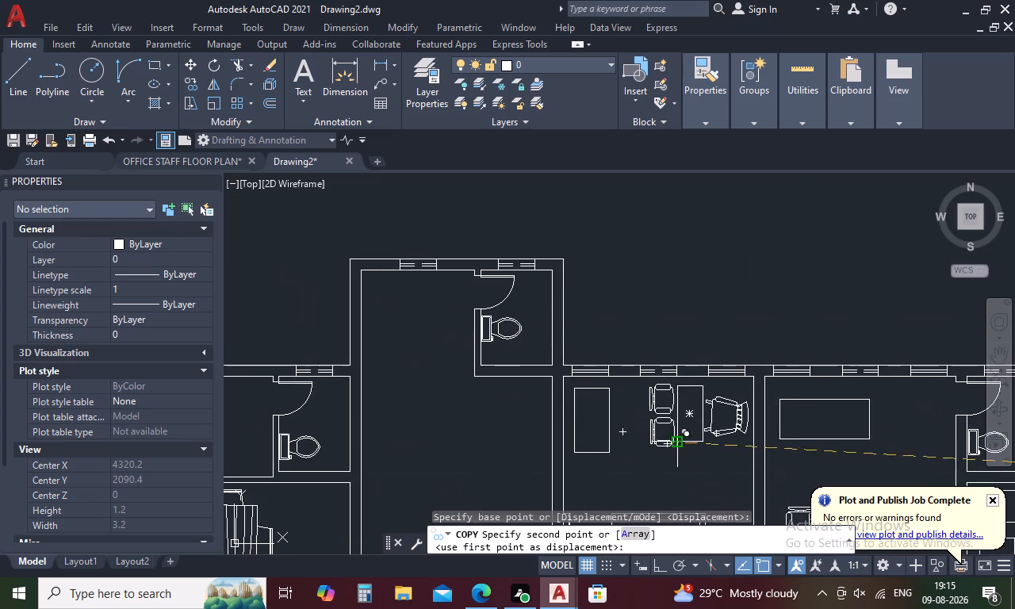
scroll(534, 354, up, 2)
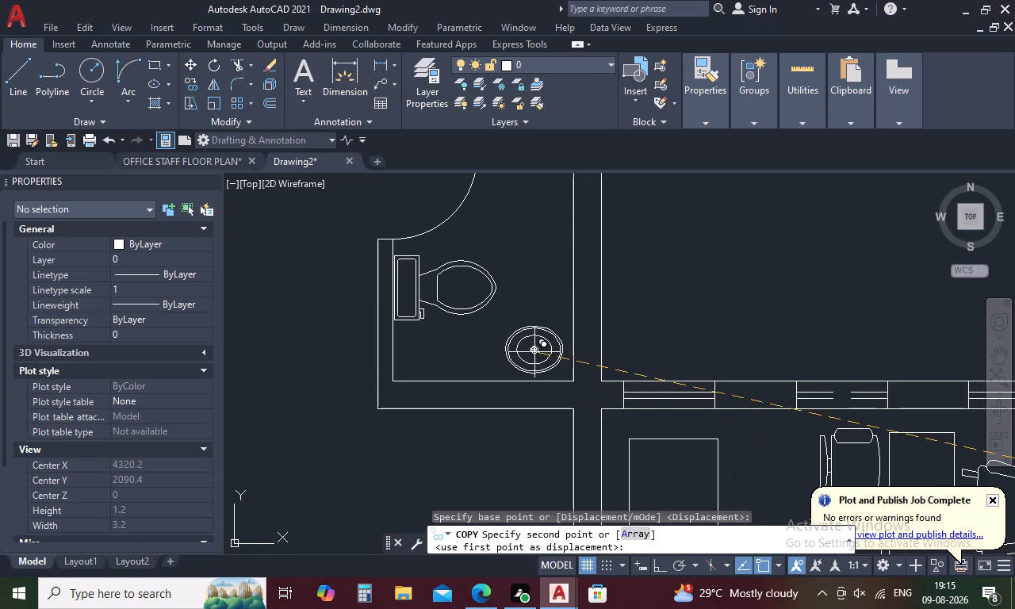
click(541, 357)
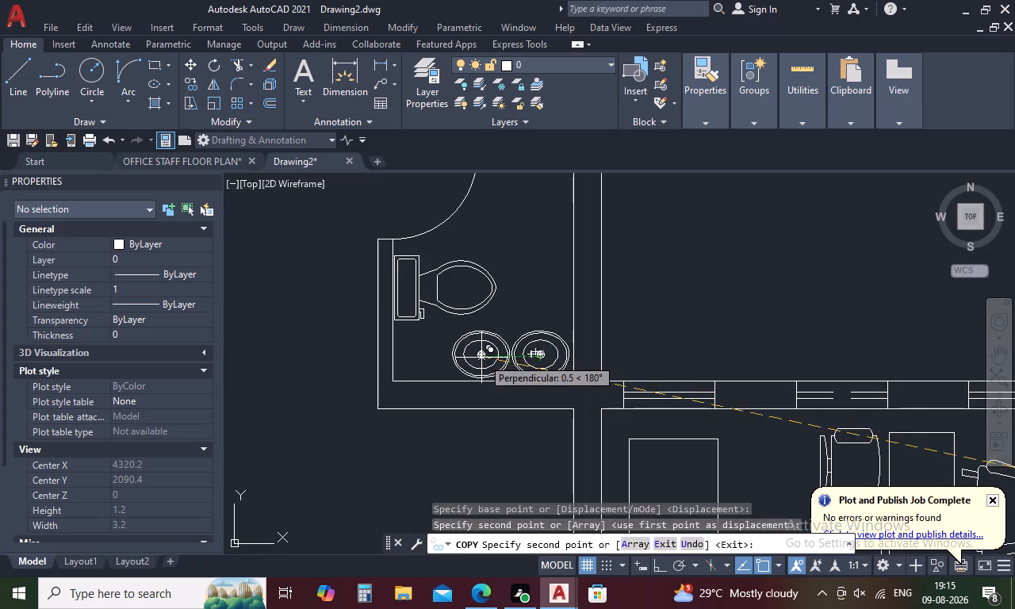
Place another copy of the sink in the southeast corner of the toilet room north of the conference table.
scroll(481, 358, down, 1)
middle_drag(481, 358, 801, 426)
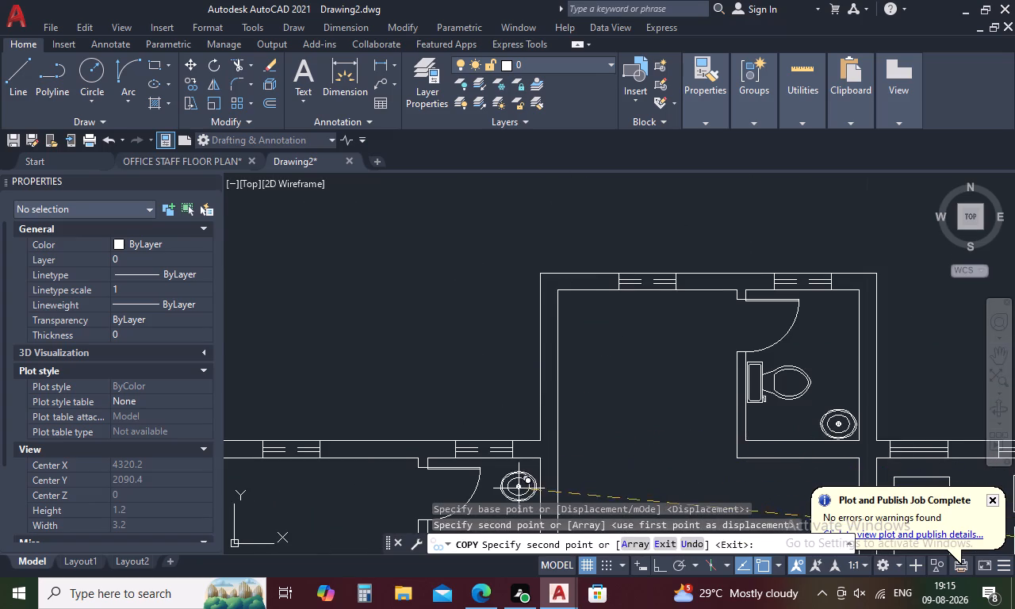
middle_drag(519, 488, 542, 362)
middle_drag(535, 444, 544, 396)
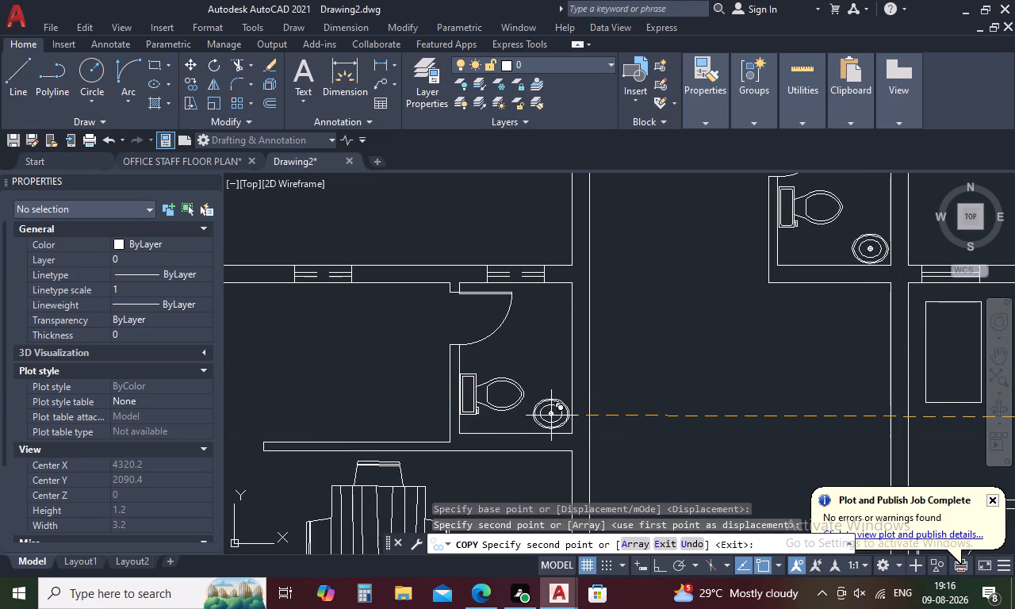
click(550, 415)
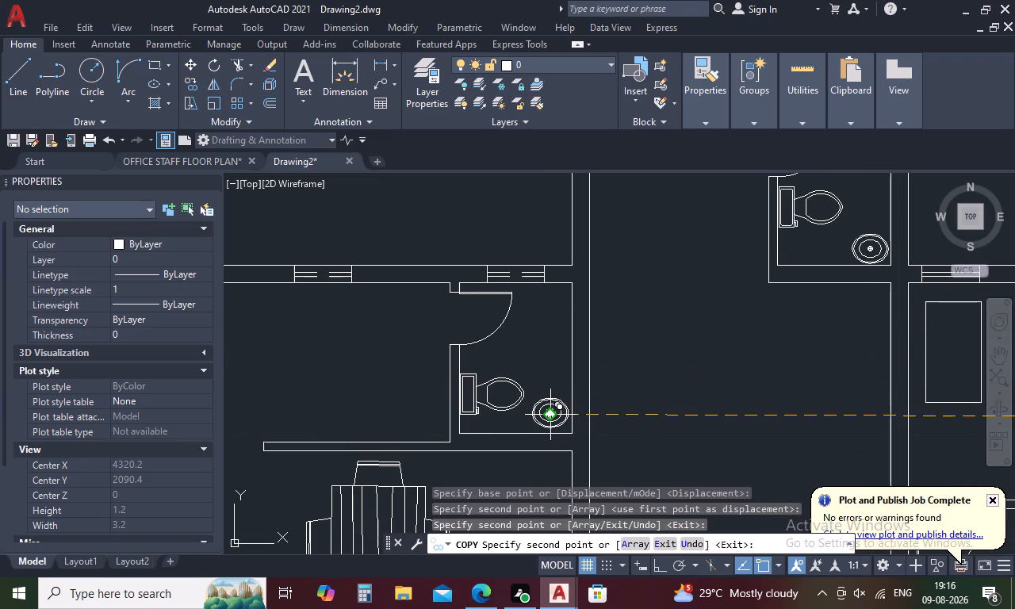
Copy the reduced sink twice into the space south of the seating hall's east toilet, one above the other along the east wall, about 0.5 apart.
scroll(528, 397, down, 1)
middle_drag(538, 389, 542, 327)
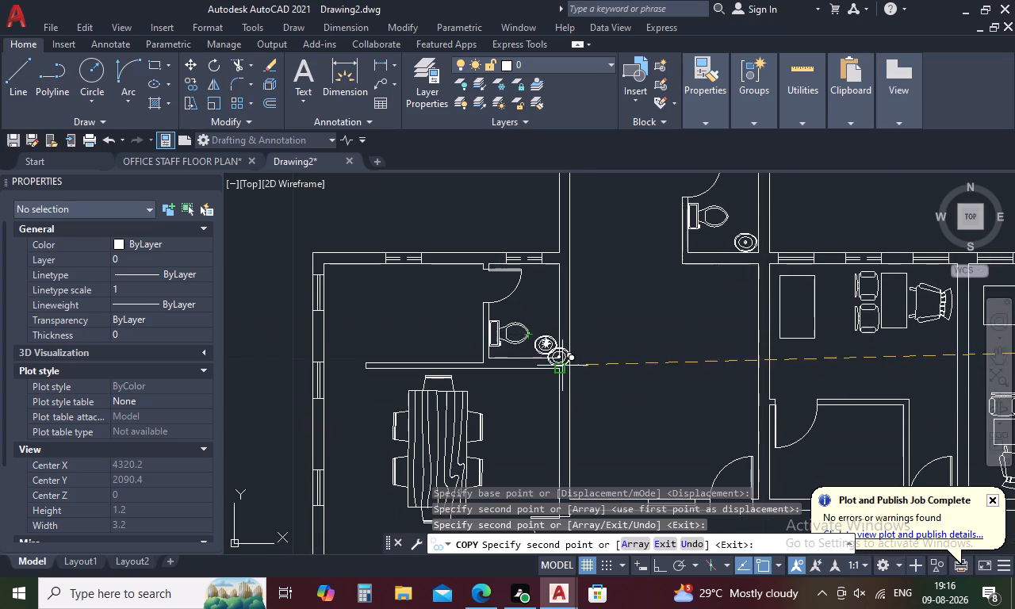
middle_drag(641, 346, 511, 308)
scroll(505, 304, down, 2)
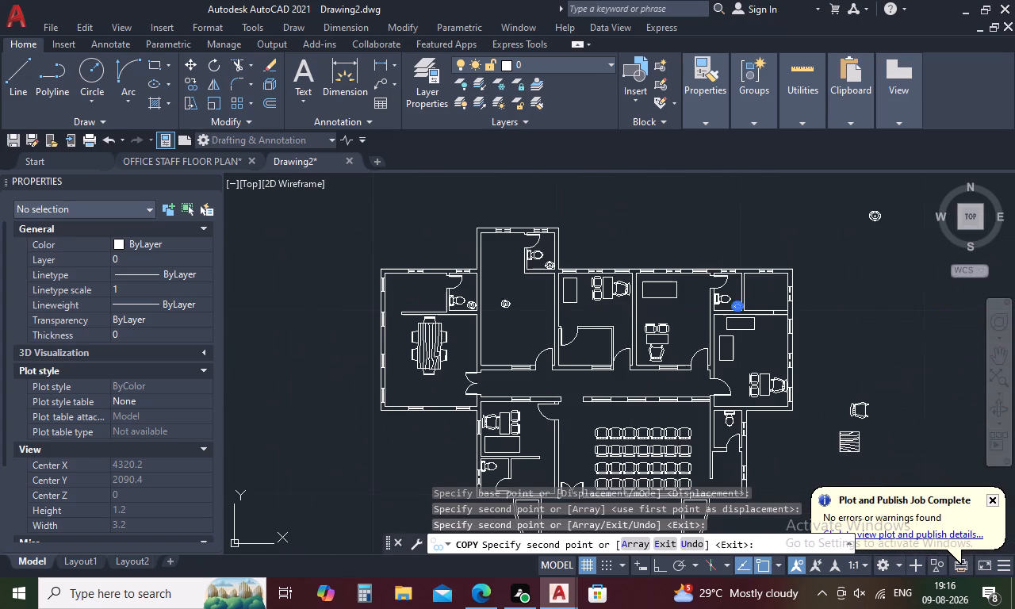
middle_drag(729, 471, 715, 411)
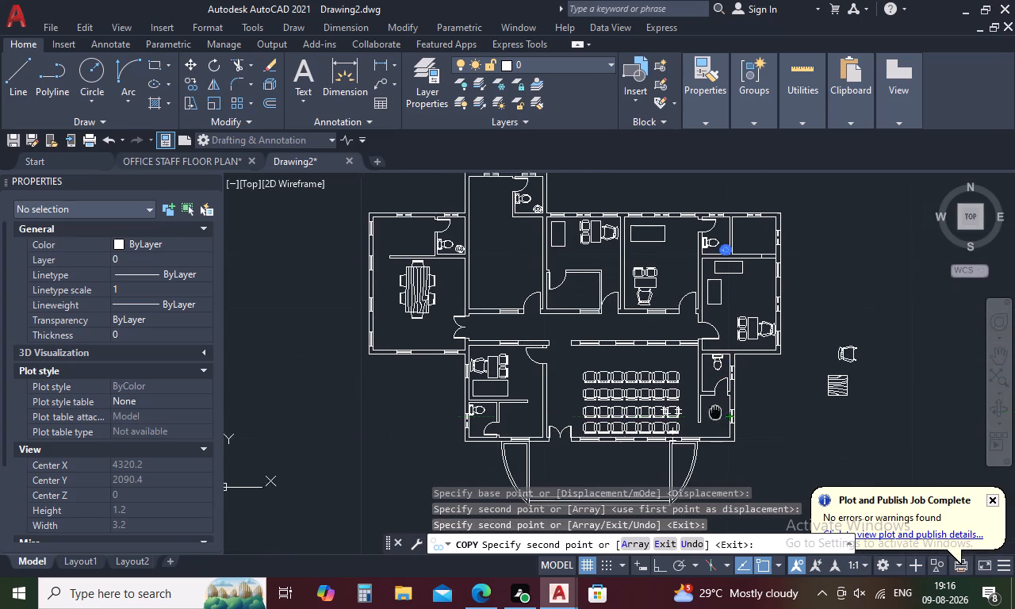
middle_drag(715, 411, 715, 410)
scroll(714, 409, up, 3)
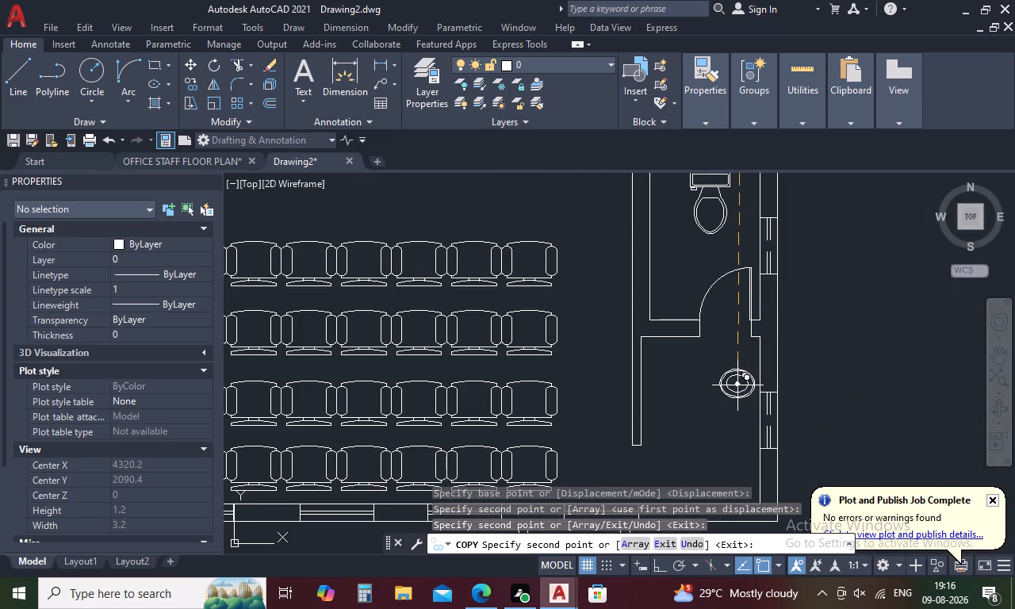
click(739, 385)
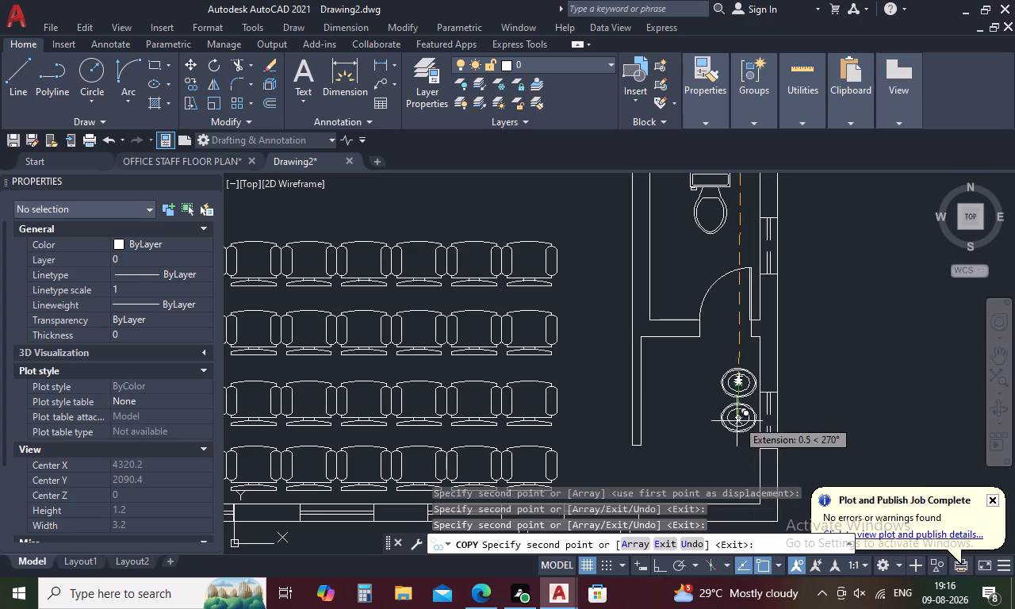
click(744, 421)
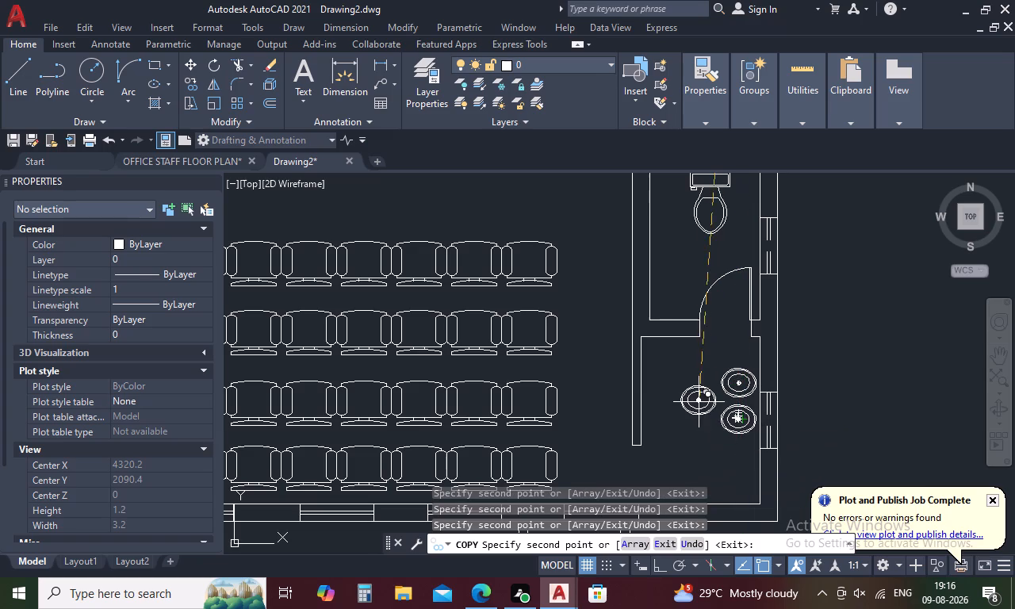
Place two more sink copies side by side along the north wall of the northeast room beside the toilet.
middle_drag(693, 381, 507, 508)
middle_drag(601, 337, 630, 461)
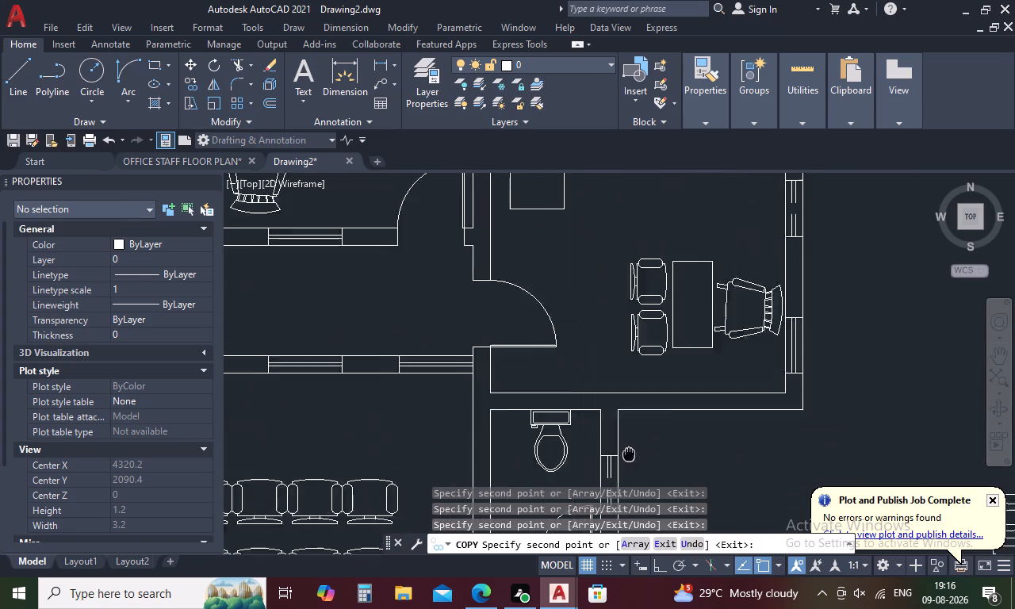
middle_drag(630, 461, 637, 554)
middle_drag(699, 337, 668, 556)
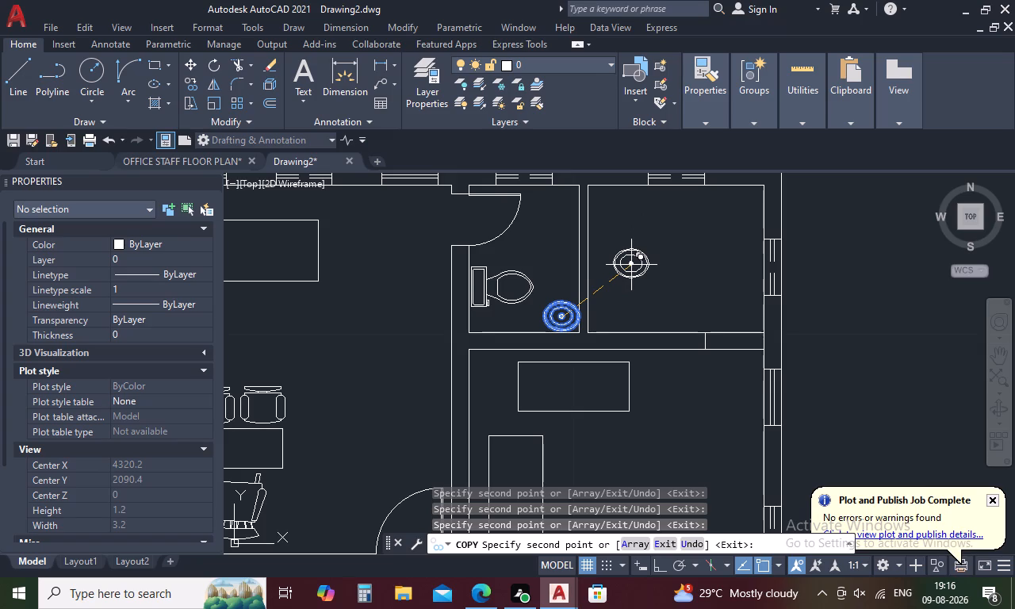
click(646, 205)
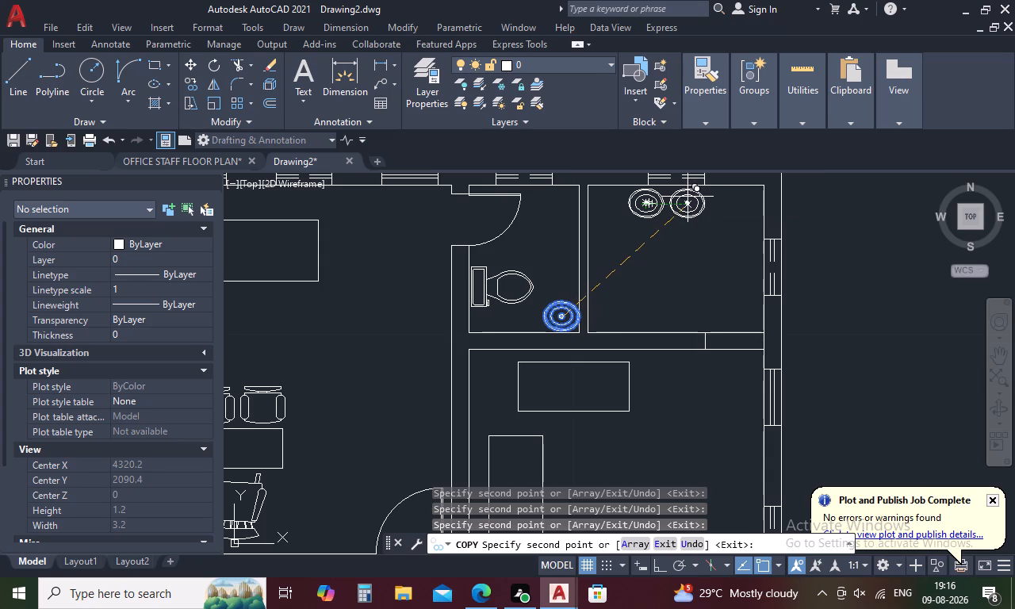
click(688, 197)
Place a sink copy in the southwest corner of the toilet room east of the seating hall.
scroll(658, 371, down, 1)
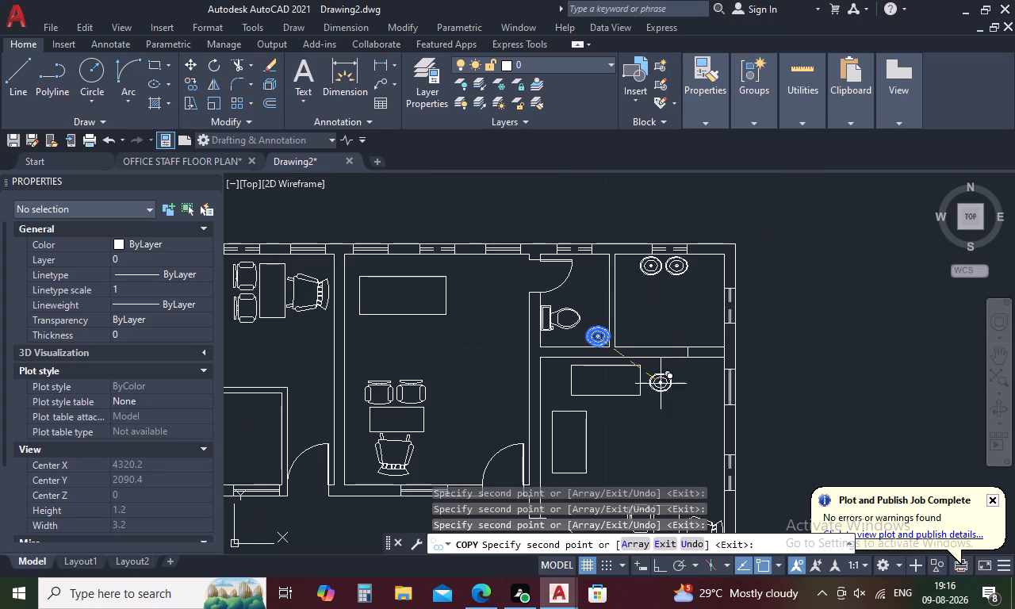
middle_drag(667, 398, 669, 316)
middle_drag(661, 405, 661, 366)
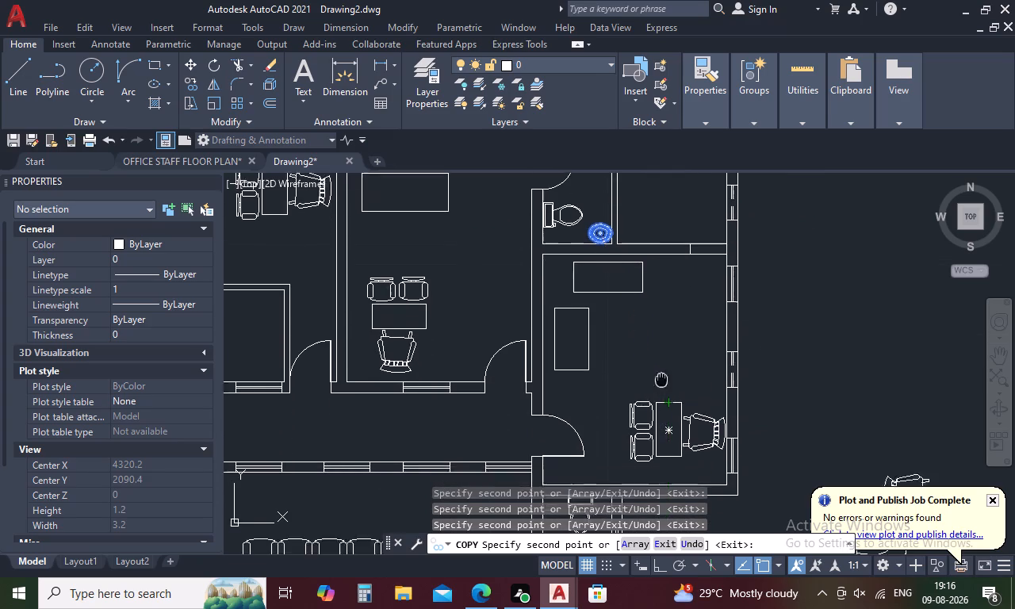
middle_drag(661, 366, 641, 239)
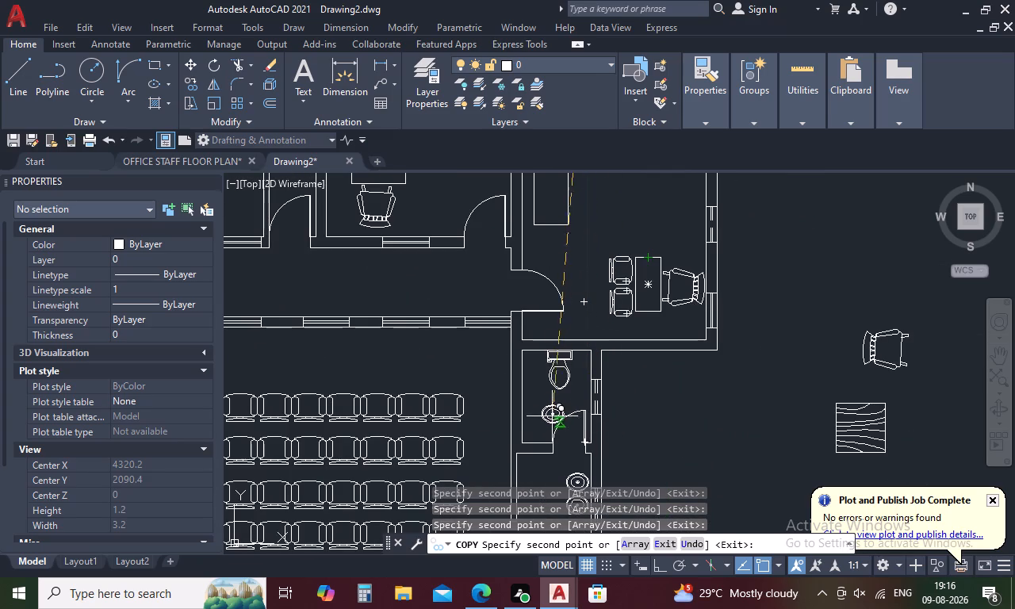
scroll(535, 430, up, 1)
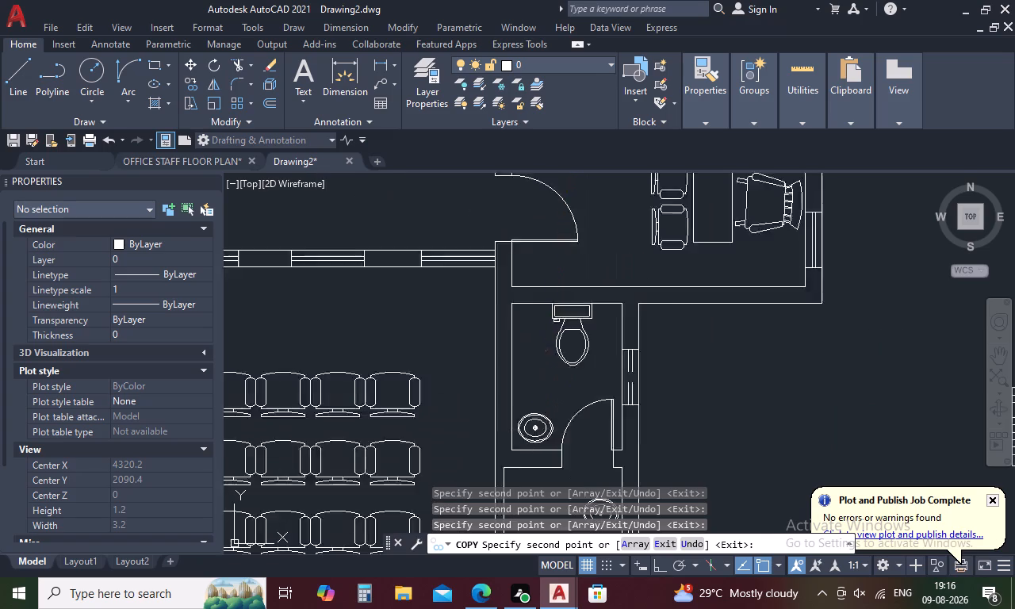
scroll(535, 430, up, 1)
click(538, 439)
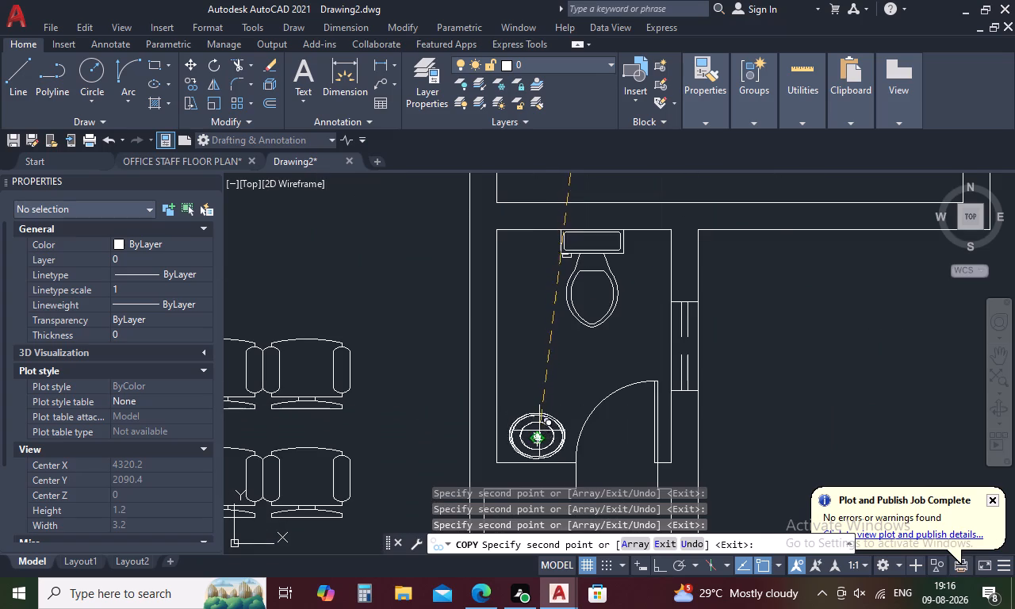
Place two sink copies about 0.5 apart along the south wall, just east of the southwest toilet room.
middle_drag(540, 400, 634, 165)
scroll(633, 207, down, 3)
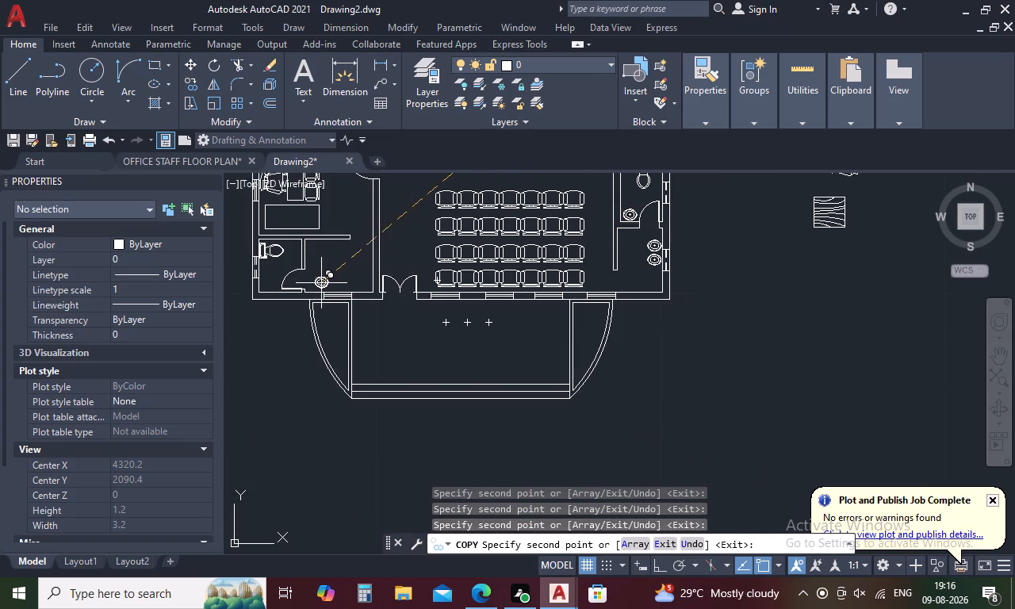
scroll(324, 285, up, 4)
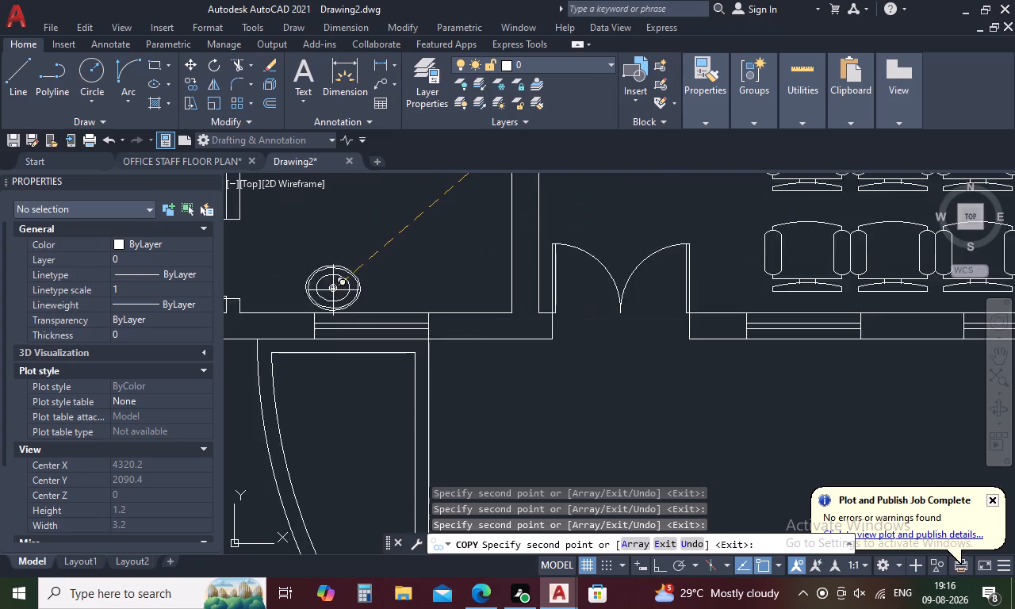
click(334, 290)
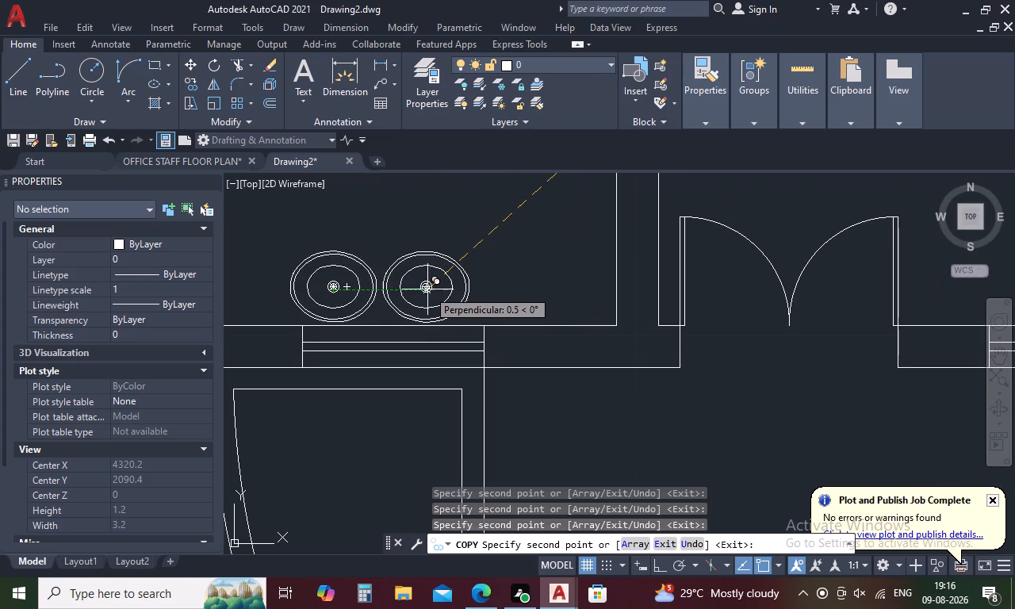
click(431, 289)
Place two sink copies about 0.5 apart along the north wall of the space north of the conference table, west of its toilet.
scroll(431, 289, down, 3)
middle_drag(469, 239, 492, 330)
scroll(492, 331, down, 2)
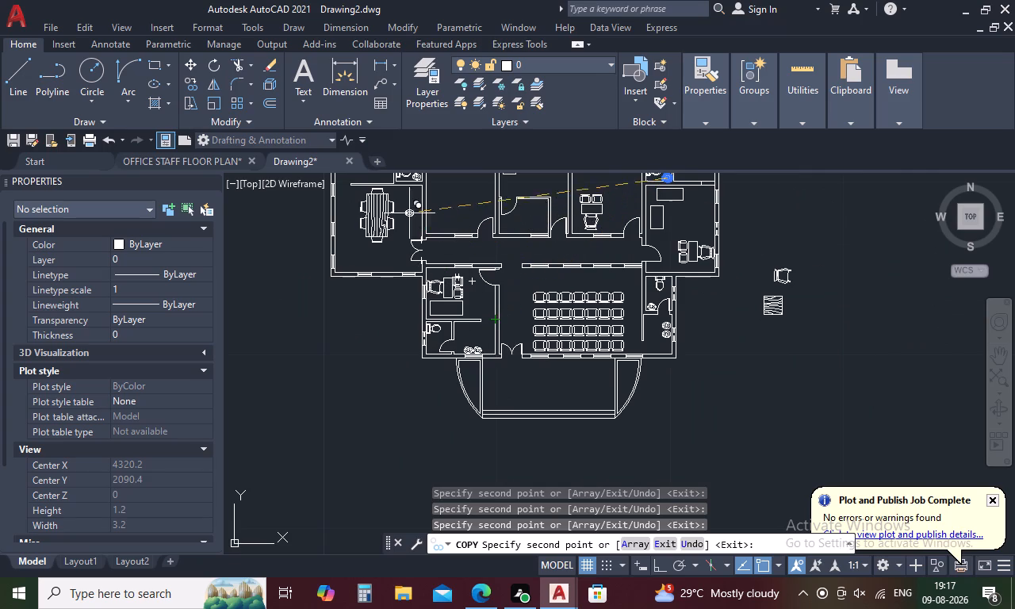
middle_drag(409, 213, 460, 339)
scroll(396, 283, up, 3)
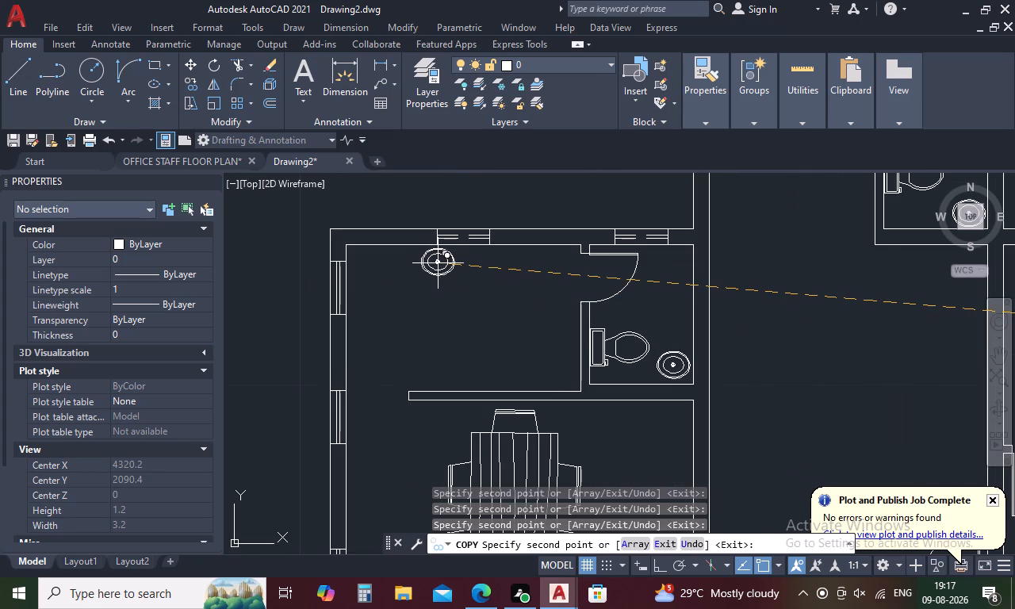
scroll(438, 263, up, 2)
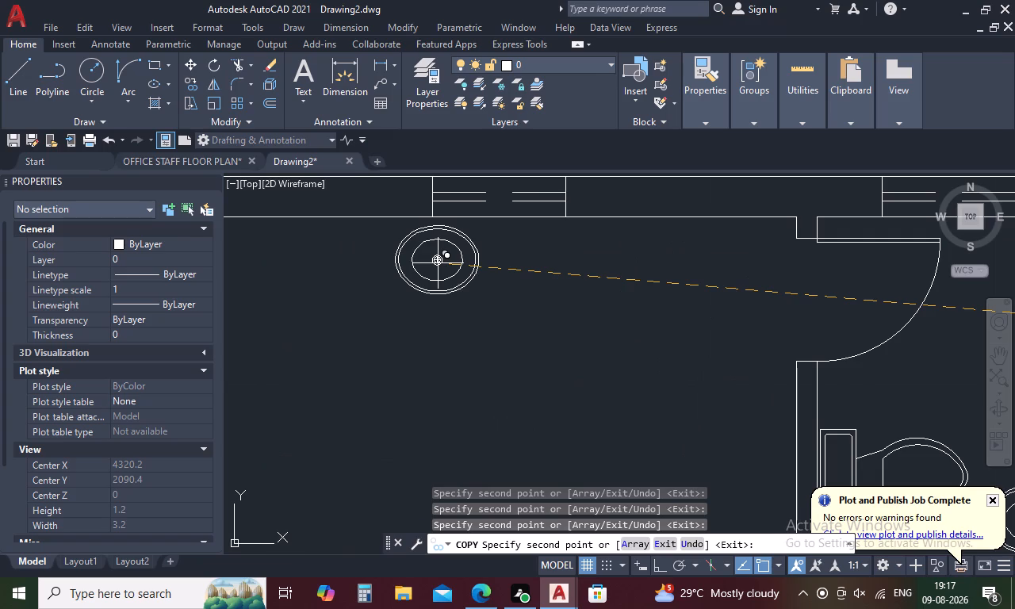
click(438, 259)
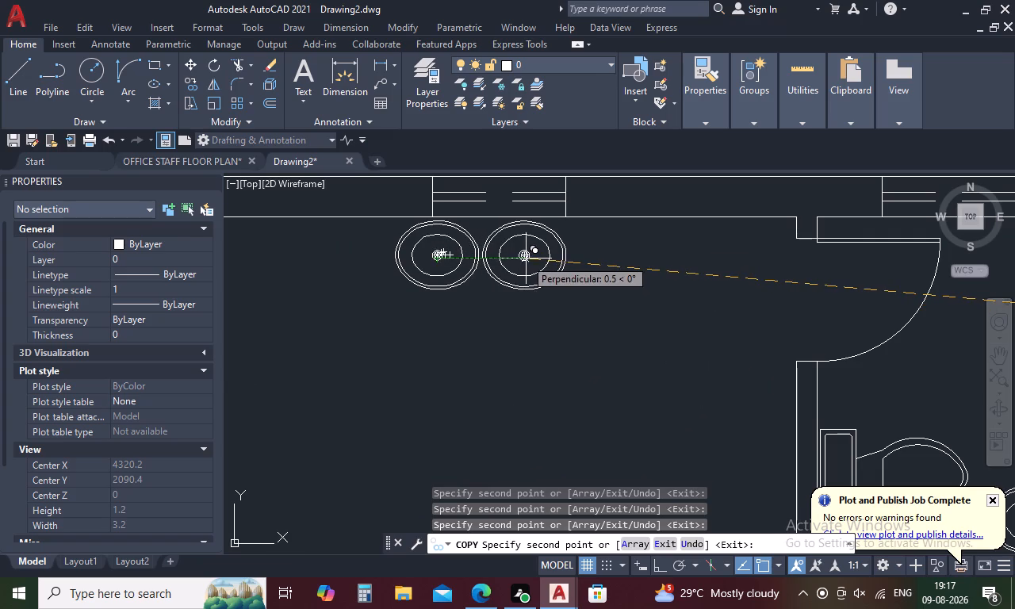
click(529, 257)
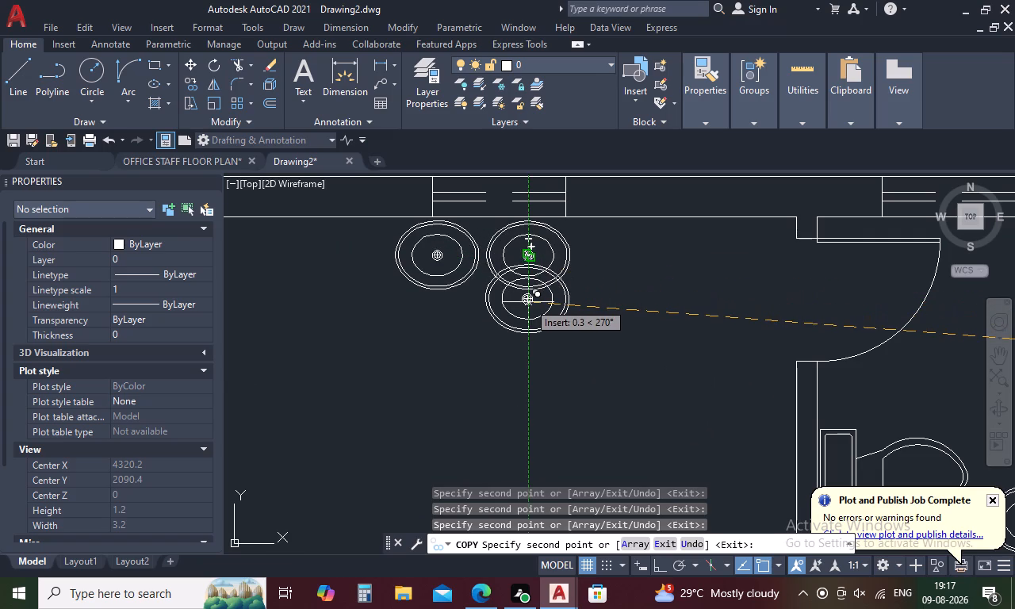
Place three sink copies in a column down the west wall of the northward-projecting room and finish copying.
scroll(528, 302, down, 2)
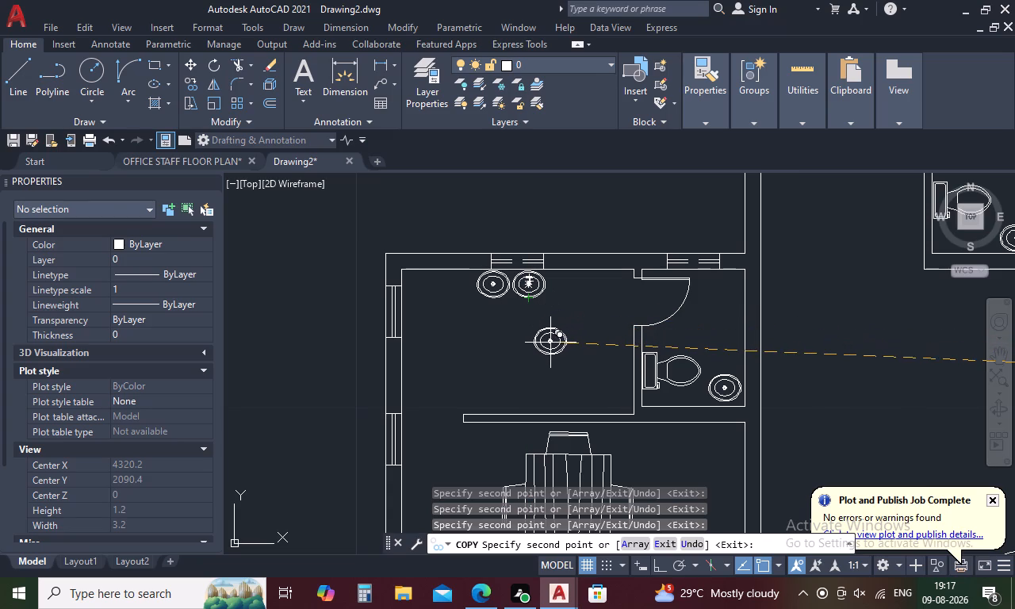
middle_drag(810, 270, 694, 439)
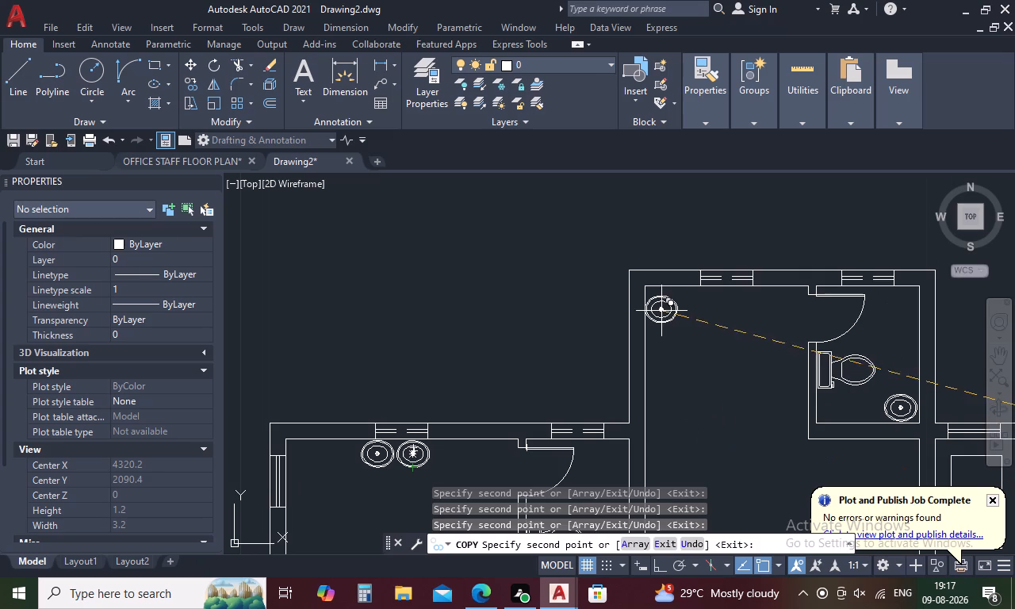
click(664, 307)
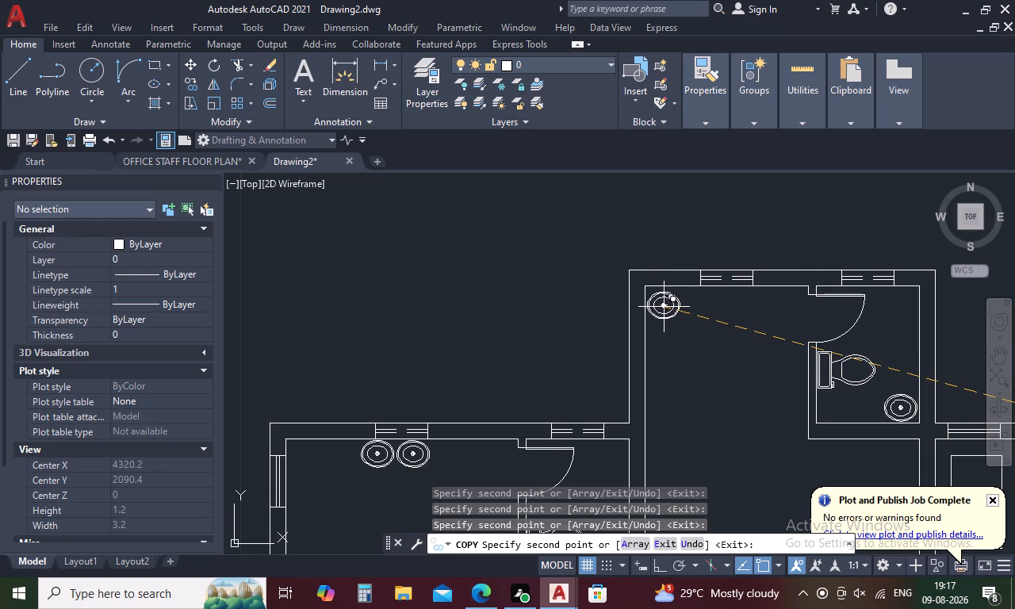
click(666, 339)
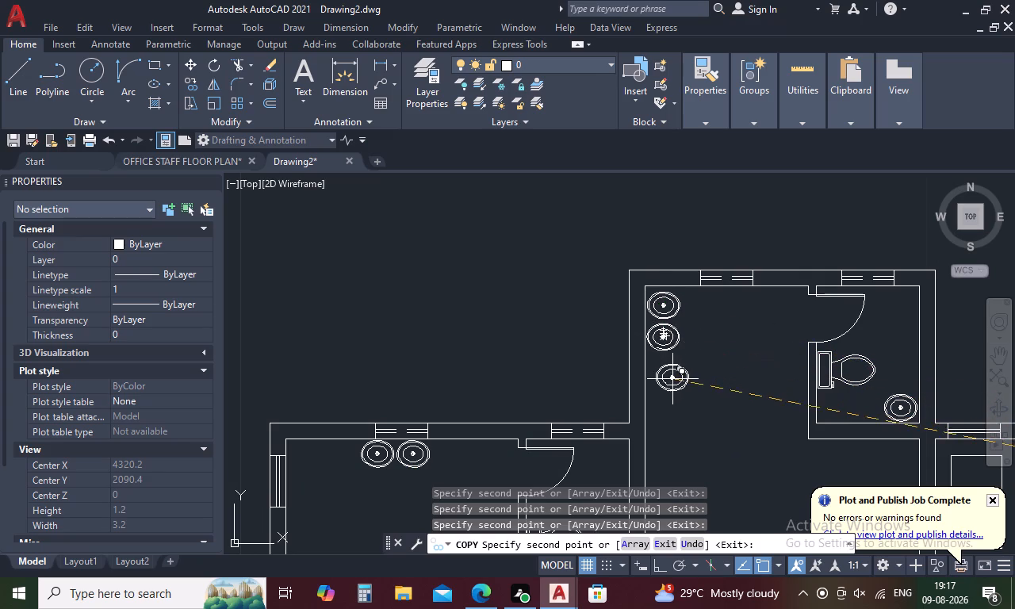
click(663, 370)
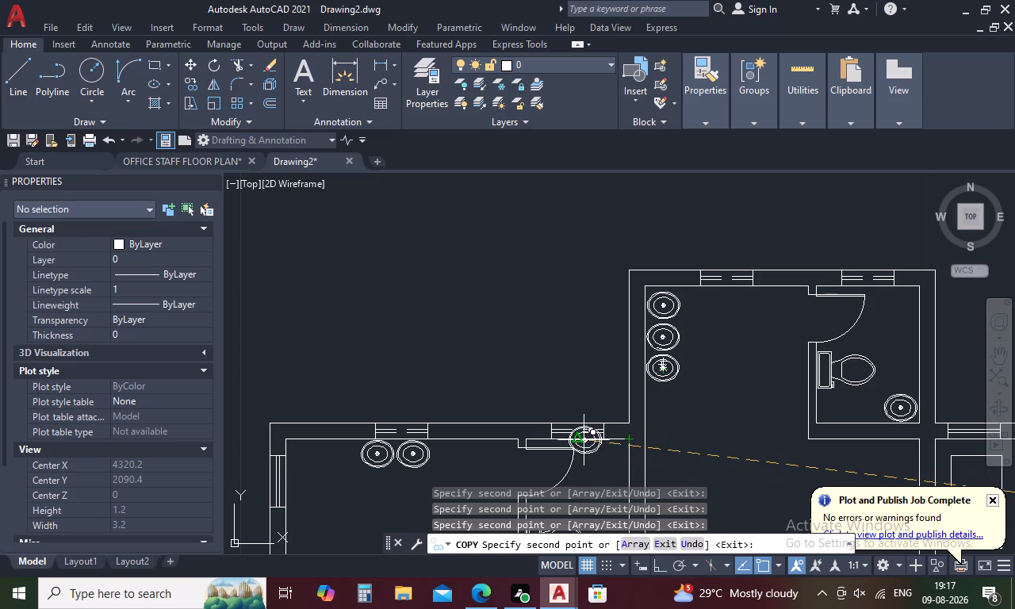
scroll(574, 339, down, 2)
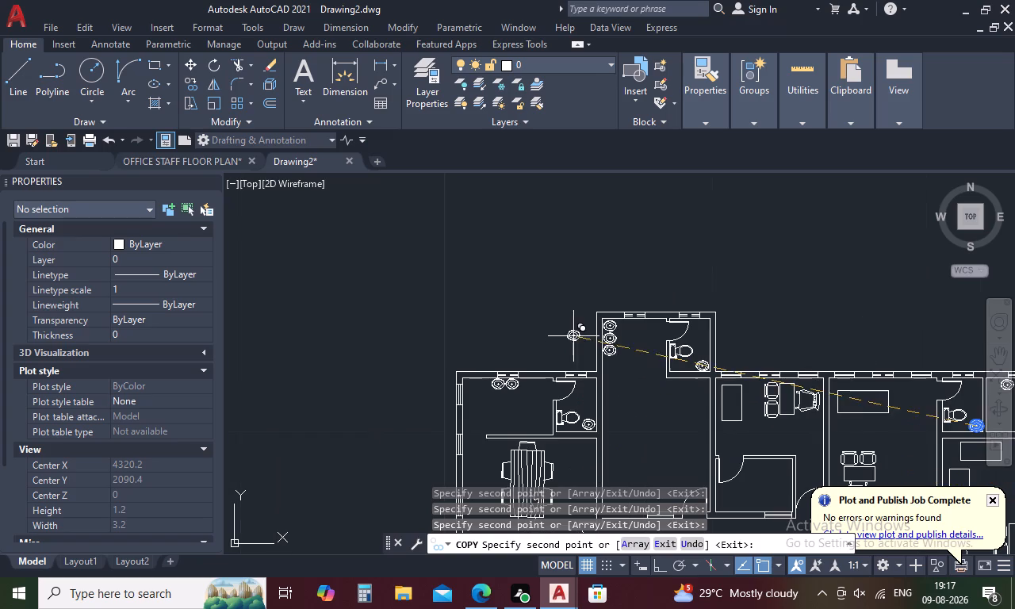
key(Escape)
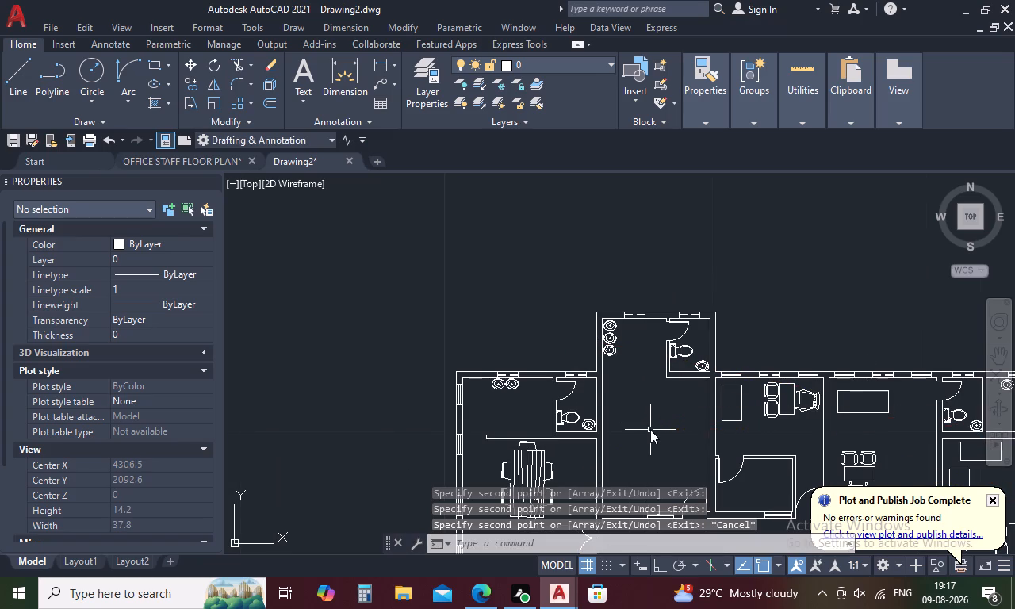
Delete the leftover rocking chair, wooden table and oval sink lying outside the building east of the plan.
scroll(650, 430, down, 2)
middle_drag(650, 430, 577, 329)
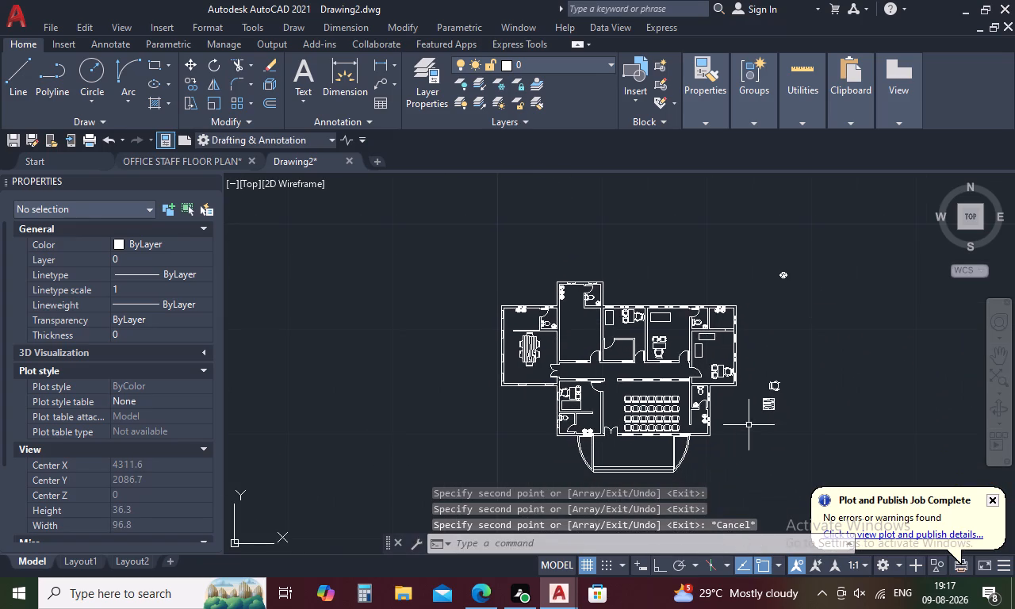
scroll(761, 416, up, 3)
scroll(762, 415, down, 1)
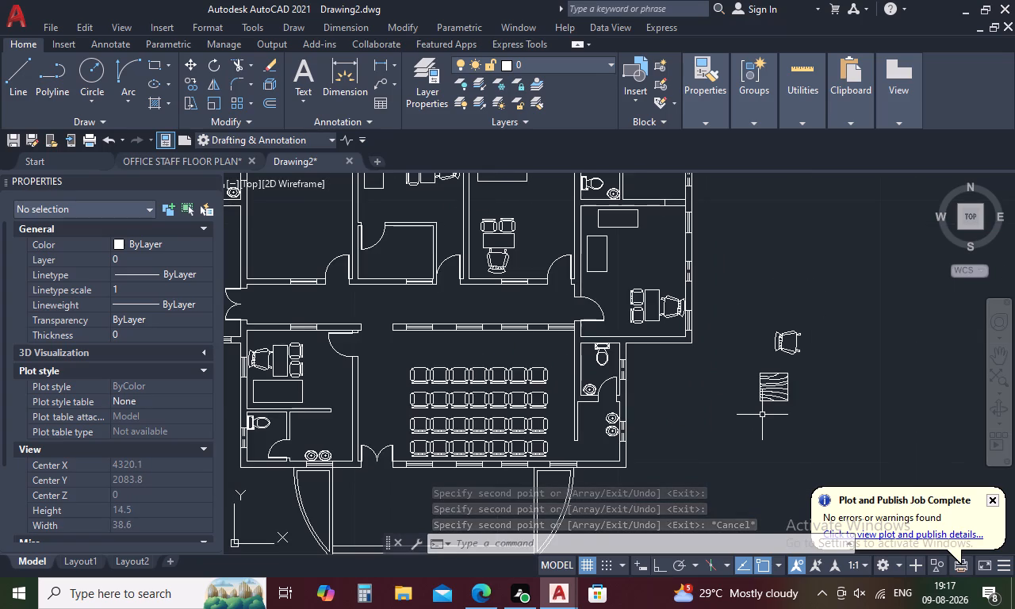
drag(762, 415, 751, 343)
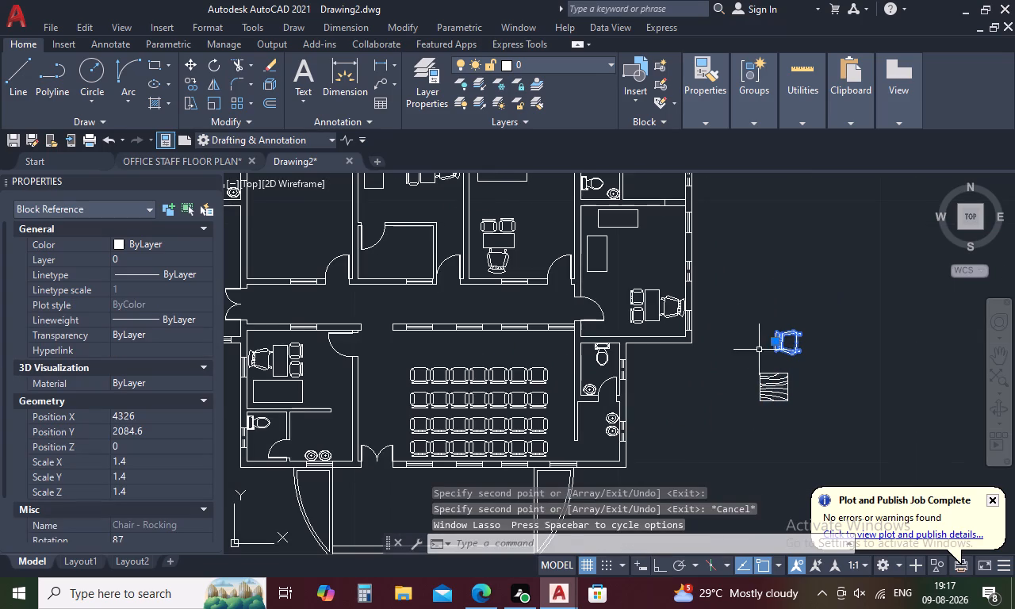
drag(815, 369, 716, 374)
middle_drag(766, 293, 730, 462)
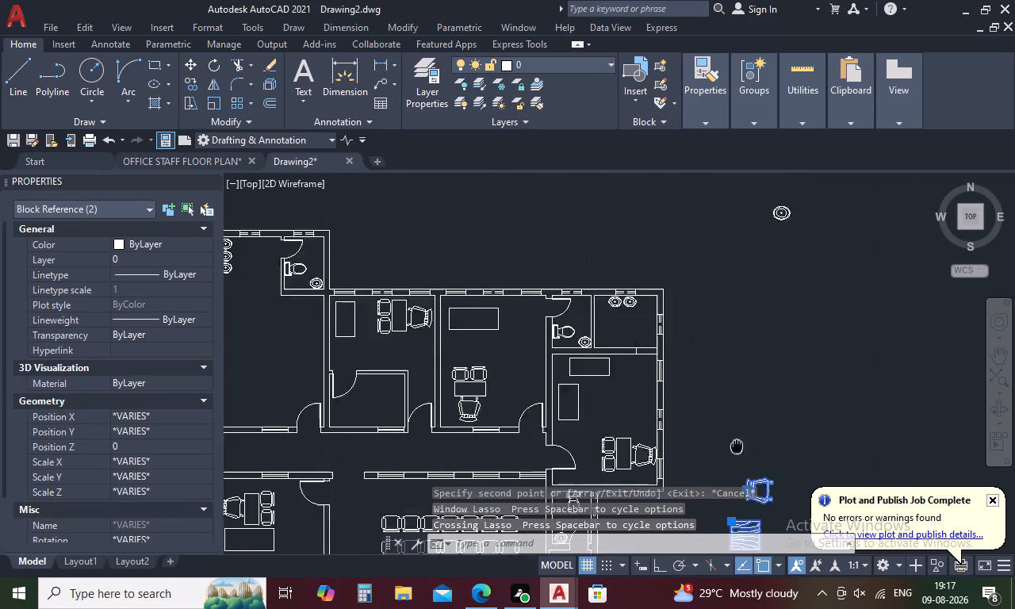
middle_drag(730, 462, 711, 523)
drag(743, 309, 714, 267)
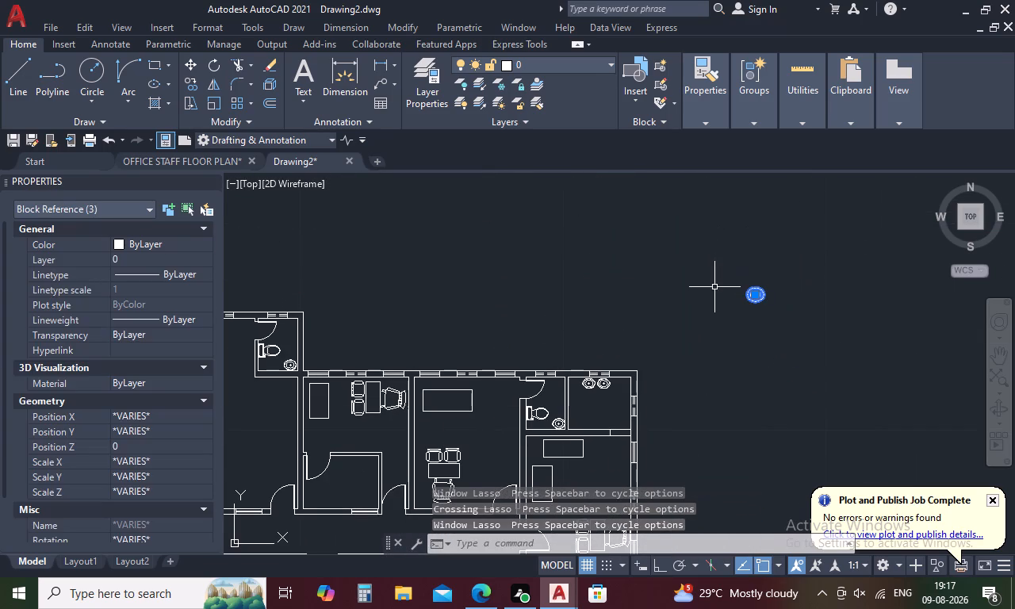
key(Delete)
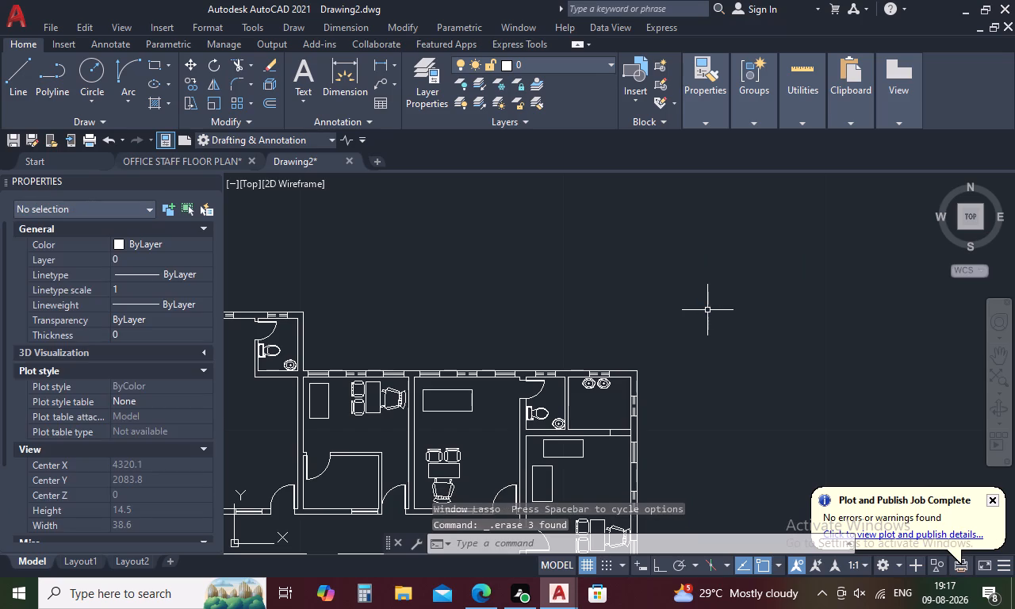
Add multiline text reading PATHALOGY ROOM with 4M X 5M on a second line inside the northward-projecting room.
scroll(707, 310, down, 2)
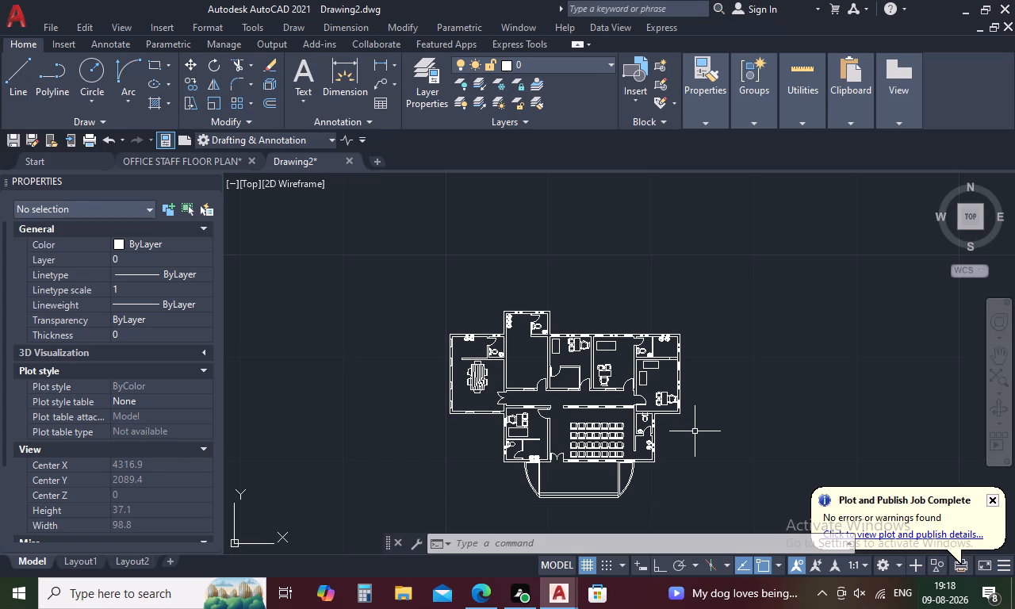
middle_drag(645, 498, 635, 443)
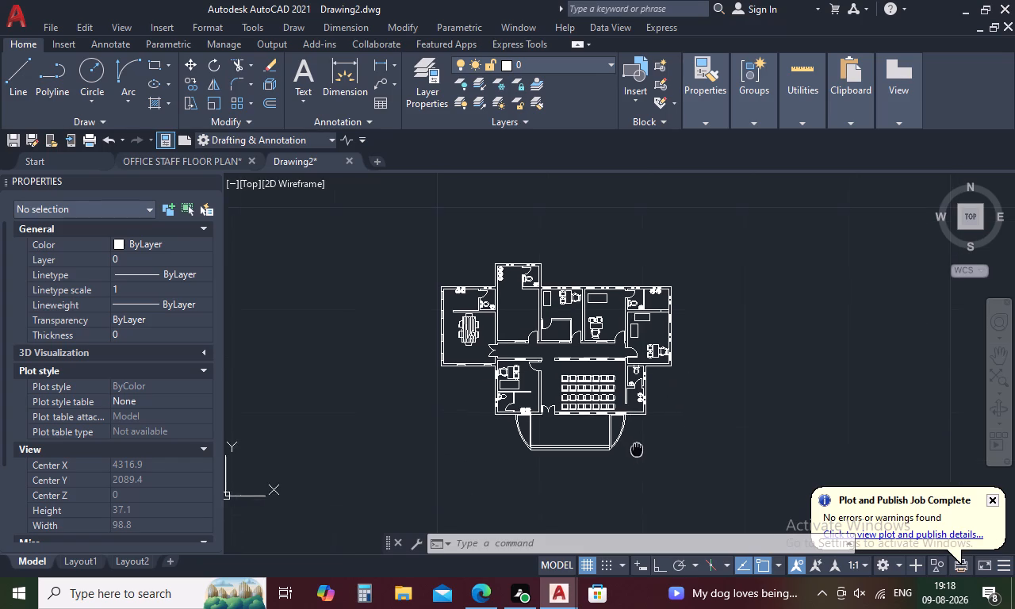
middle_drag(635, 443, 630, 407)
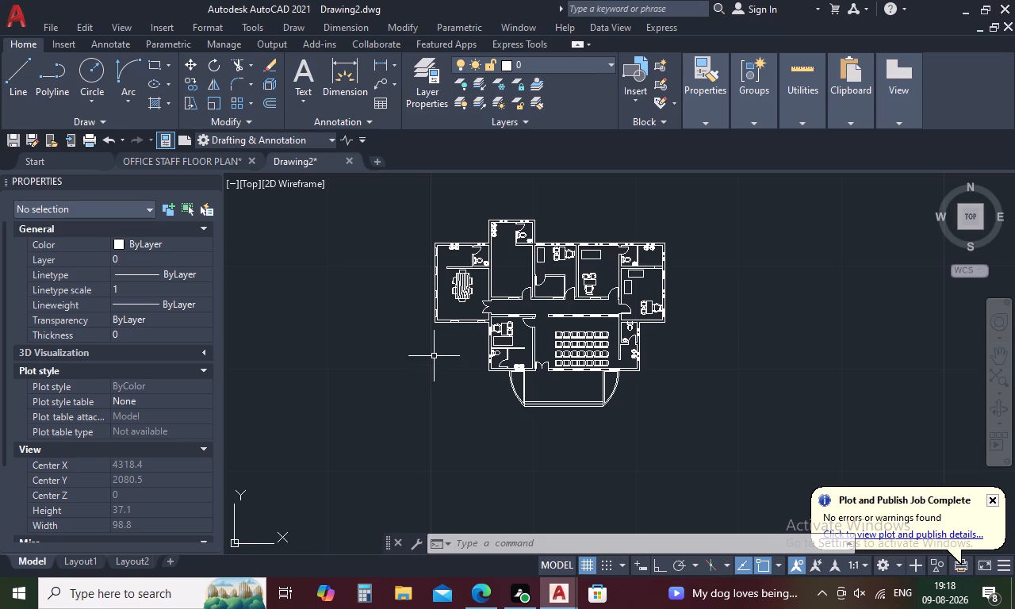
key(Escape)
text(T)
key(space)
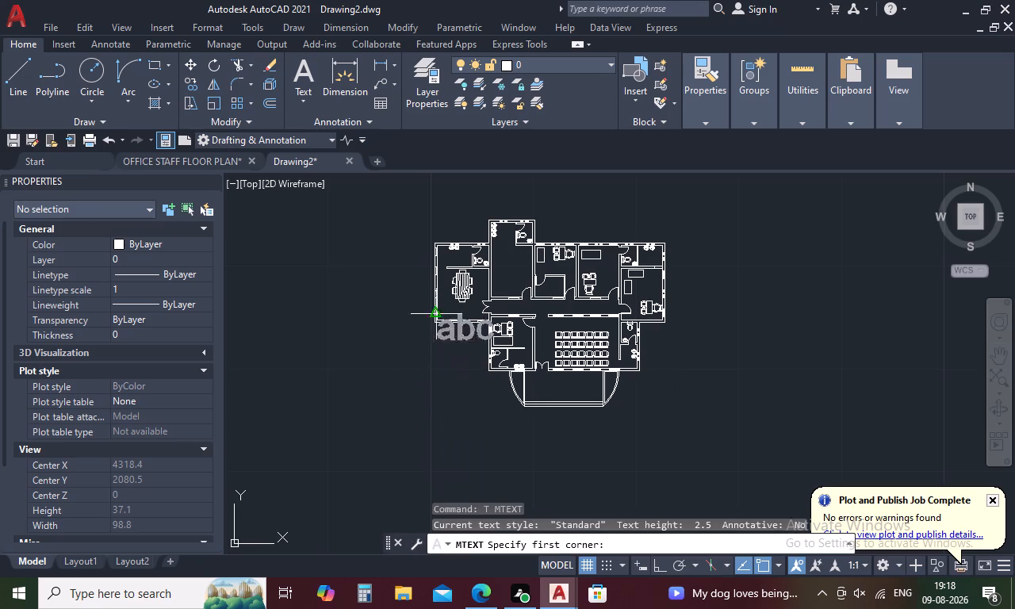
scroll(446, 248, up, 6)
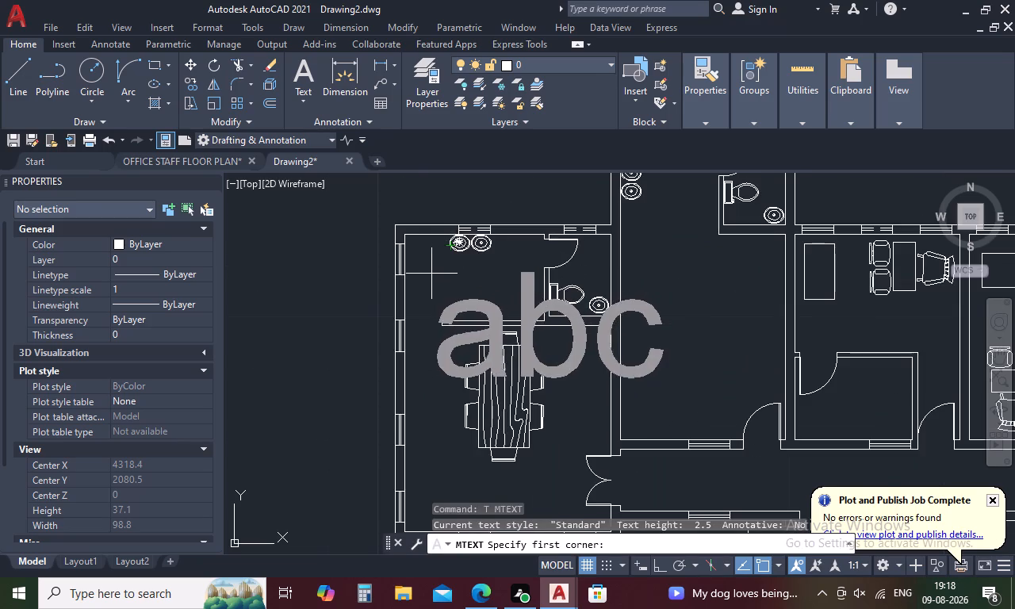
scroll(431, 274, up, 2)
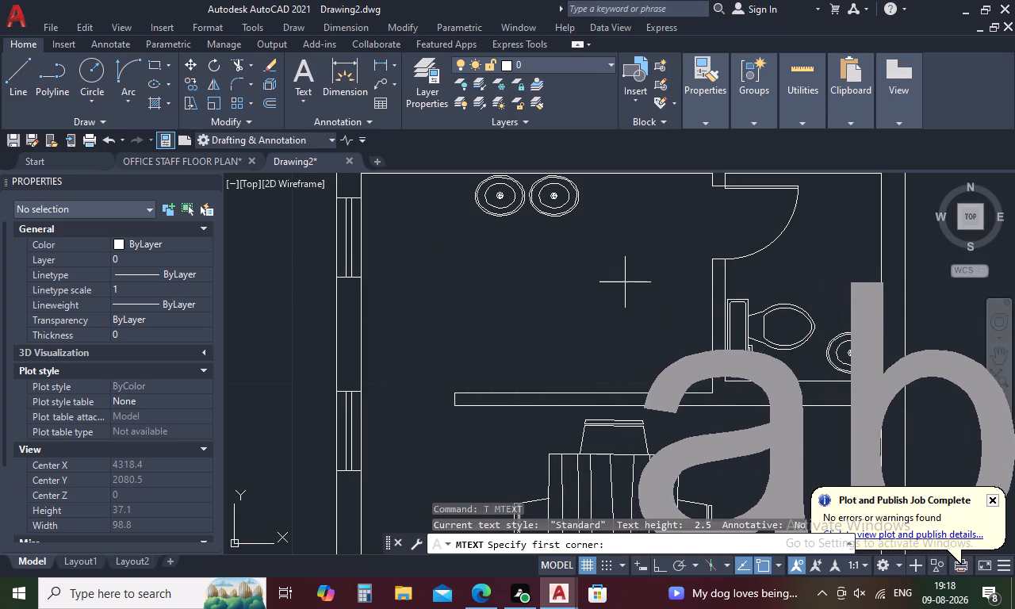
middle_drag(662, 317, 280, 265)
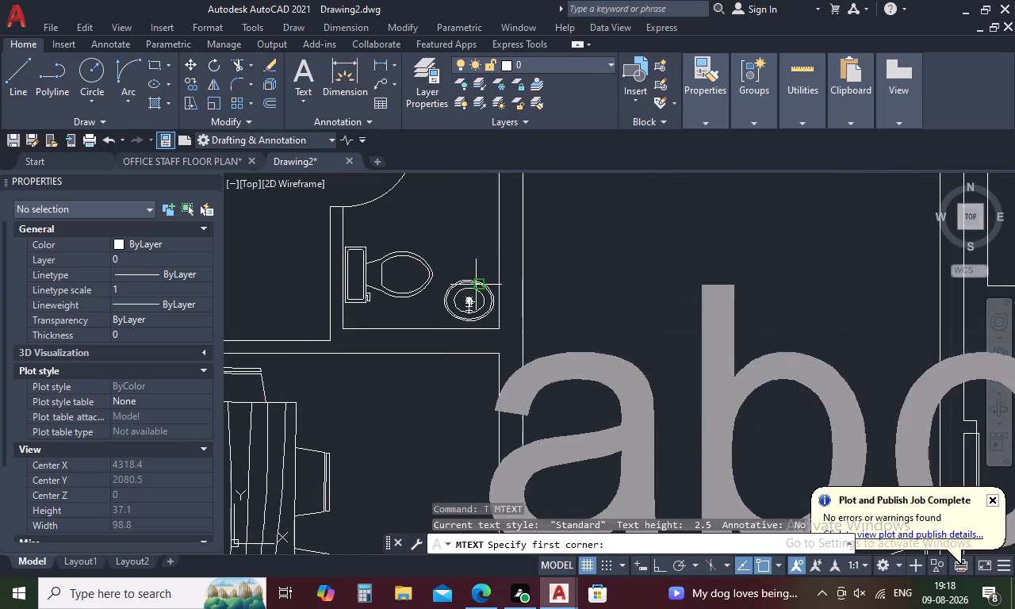
scroll(476, 285, down, 3)
click(531, 247)
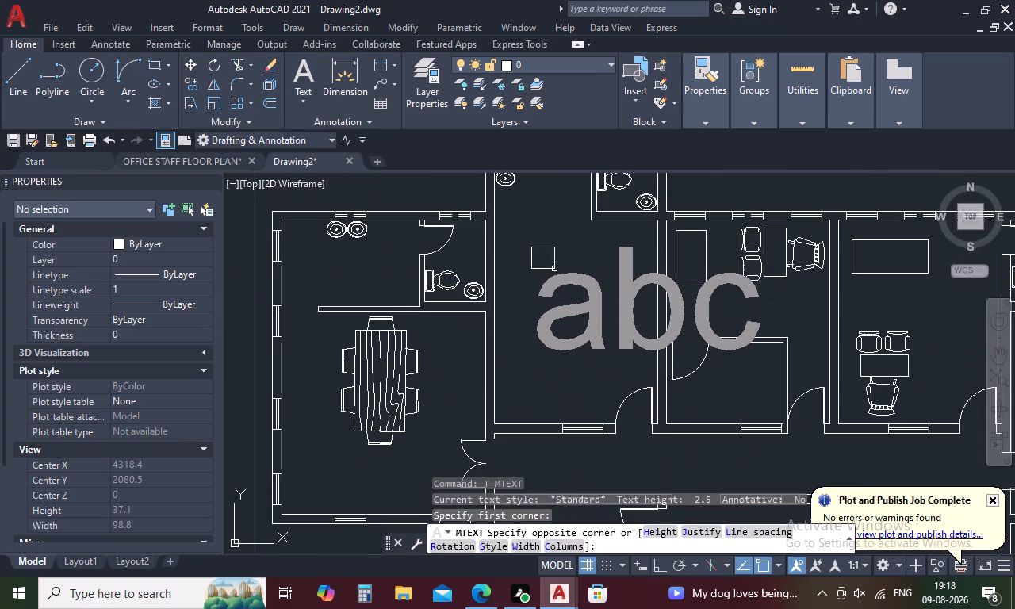
click(622, 312)
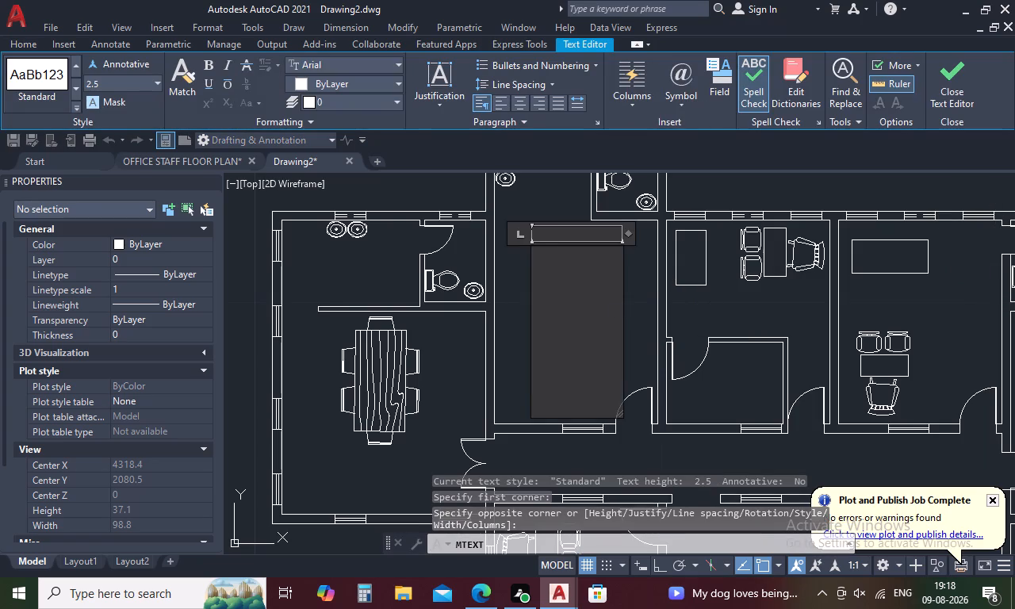
key(p)
text(ATHALOGY)
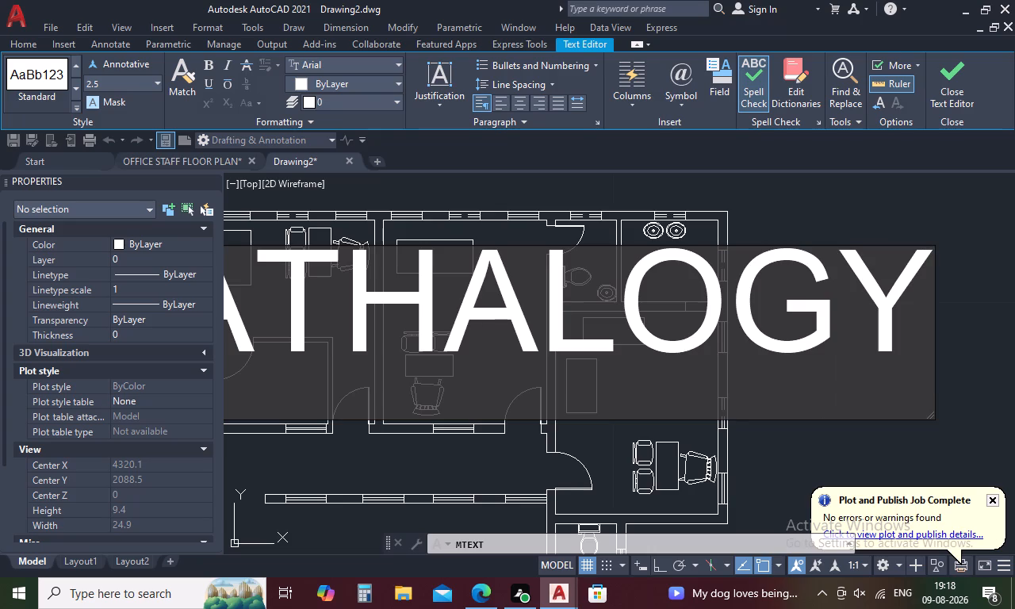
key(space)
text(ROOM)
key(Return)
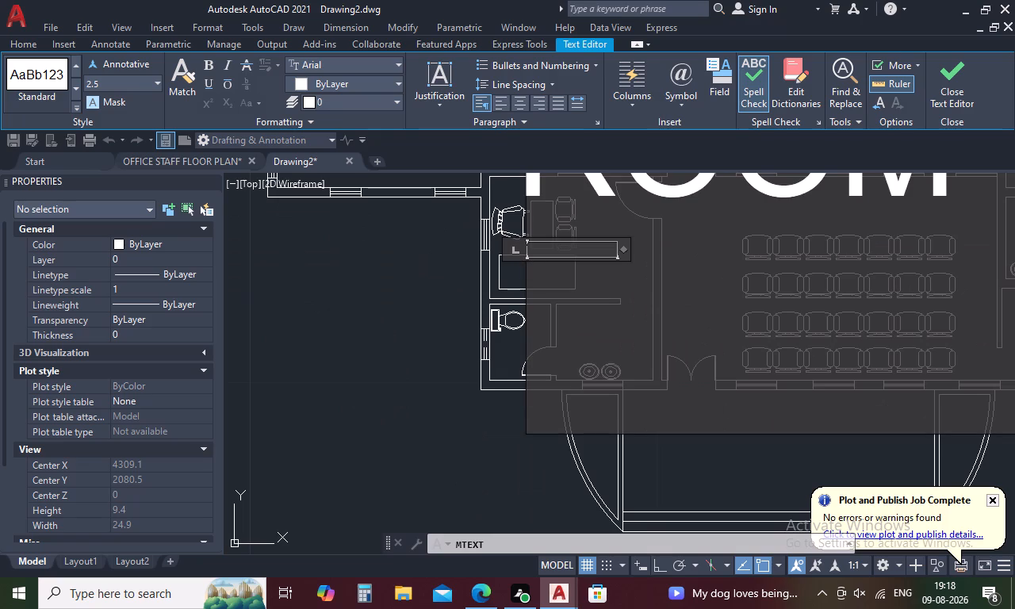
text(4M)
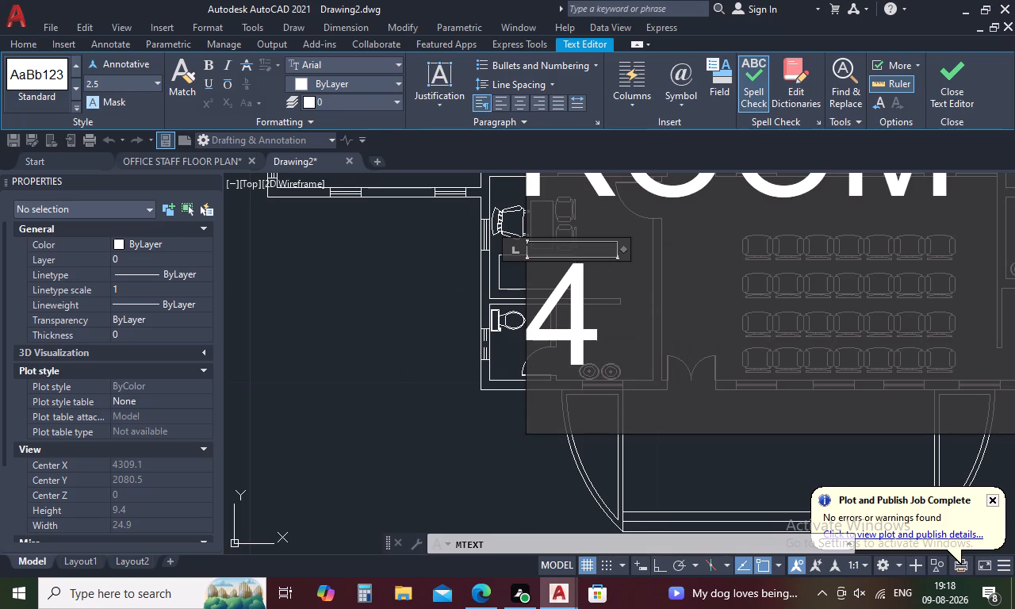
key(space)
text(X 5M)
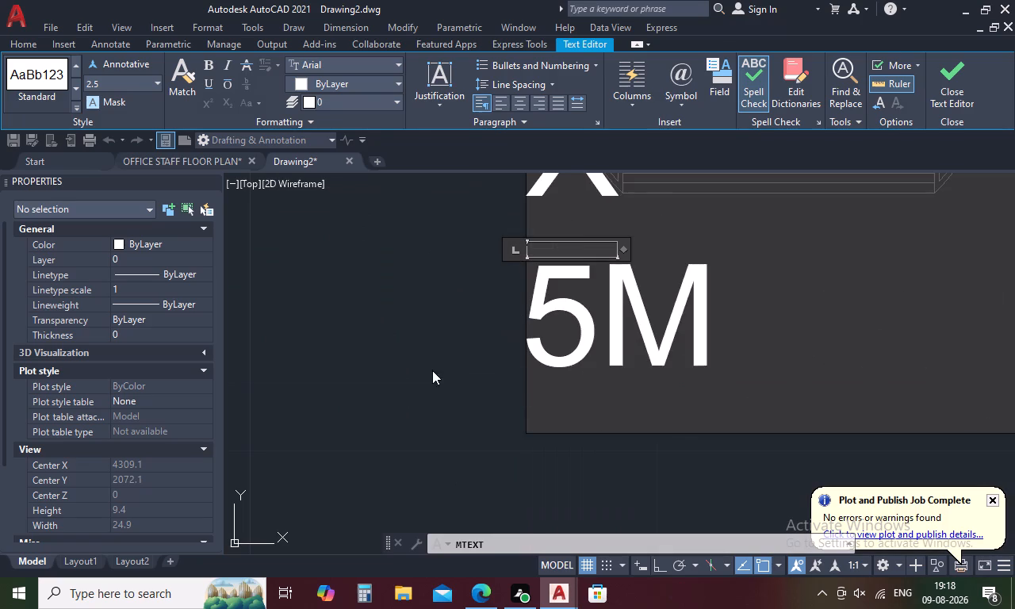
click(431, 370)
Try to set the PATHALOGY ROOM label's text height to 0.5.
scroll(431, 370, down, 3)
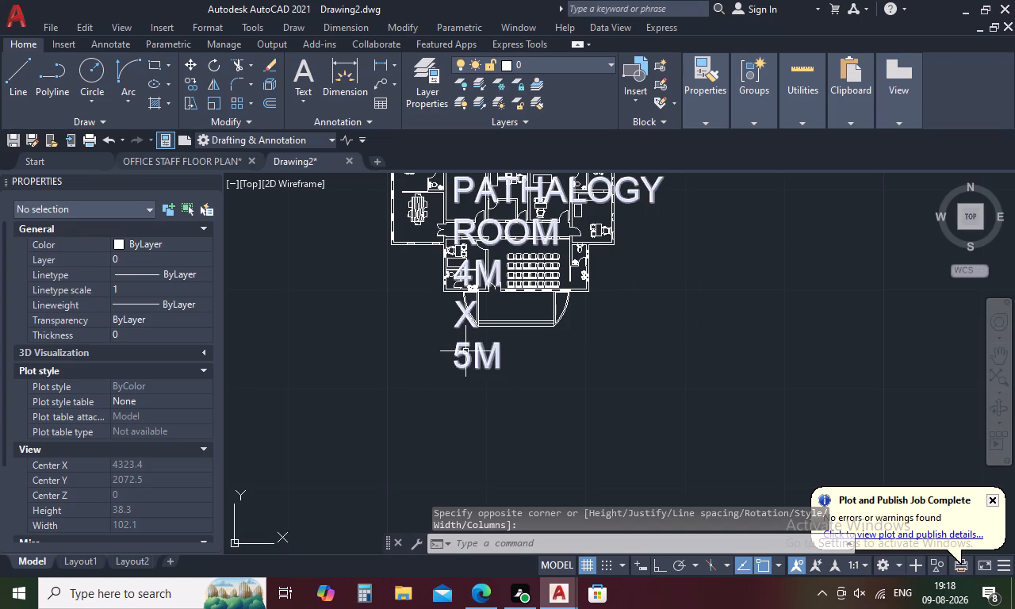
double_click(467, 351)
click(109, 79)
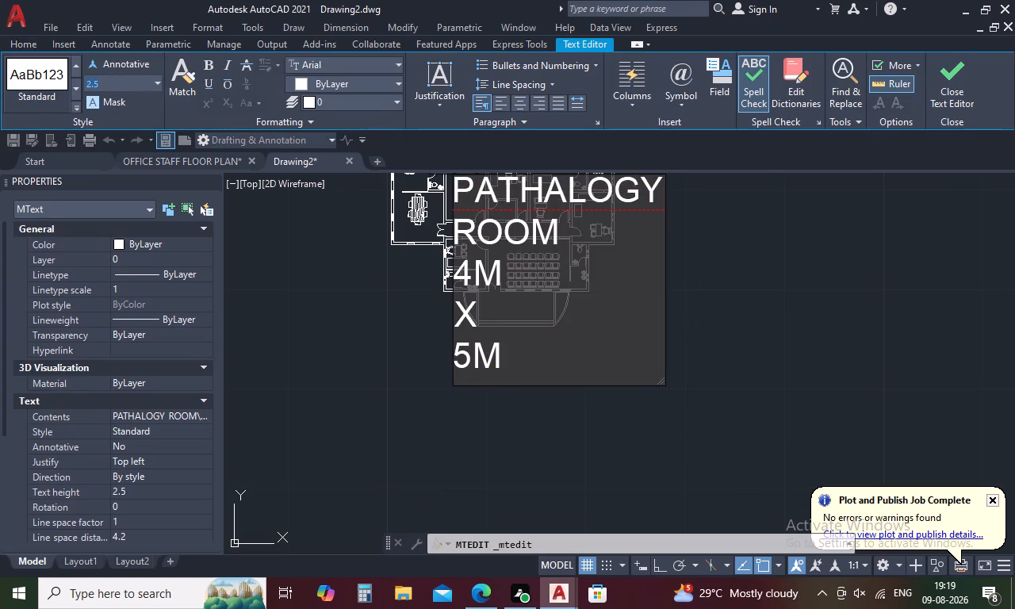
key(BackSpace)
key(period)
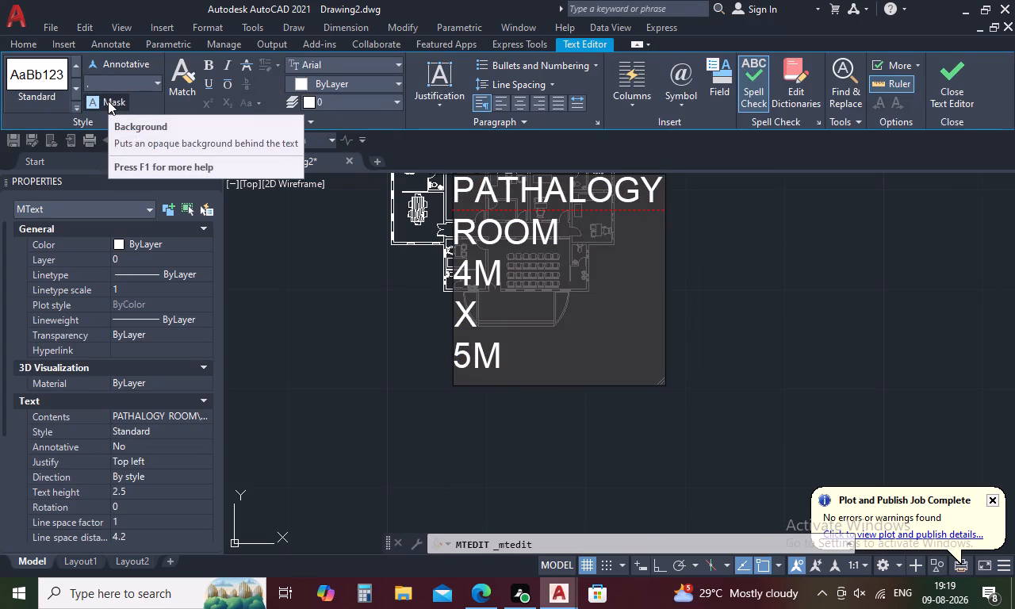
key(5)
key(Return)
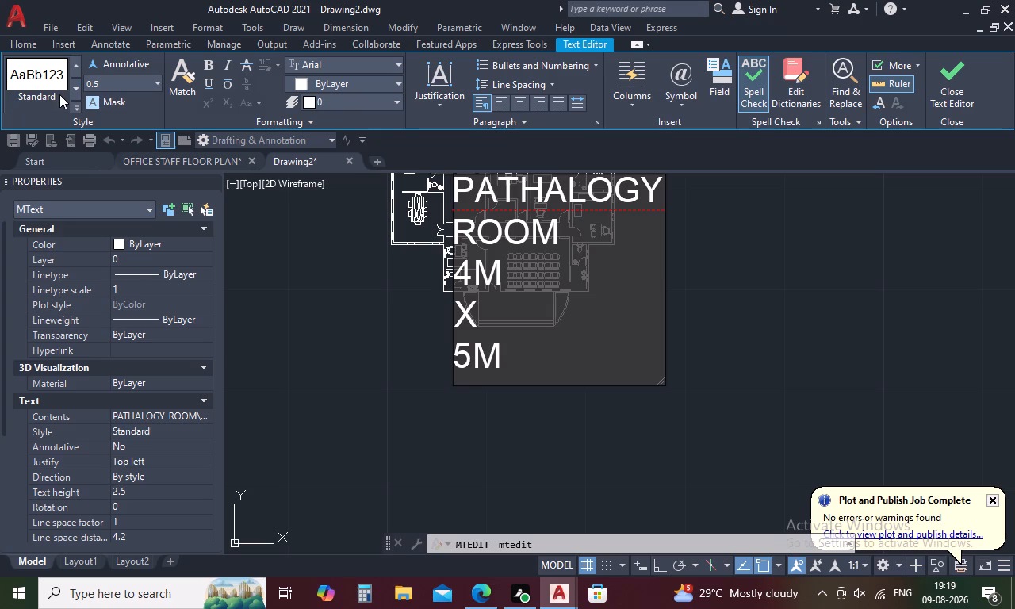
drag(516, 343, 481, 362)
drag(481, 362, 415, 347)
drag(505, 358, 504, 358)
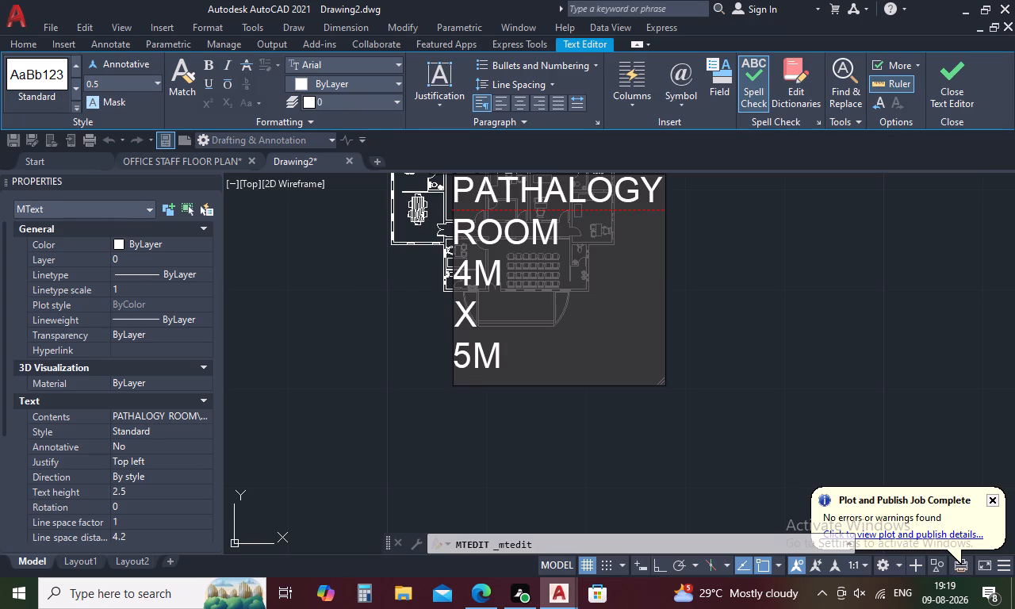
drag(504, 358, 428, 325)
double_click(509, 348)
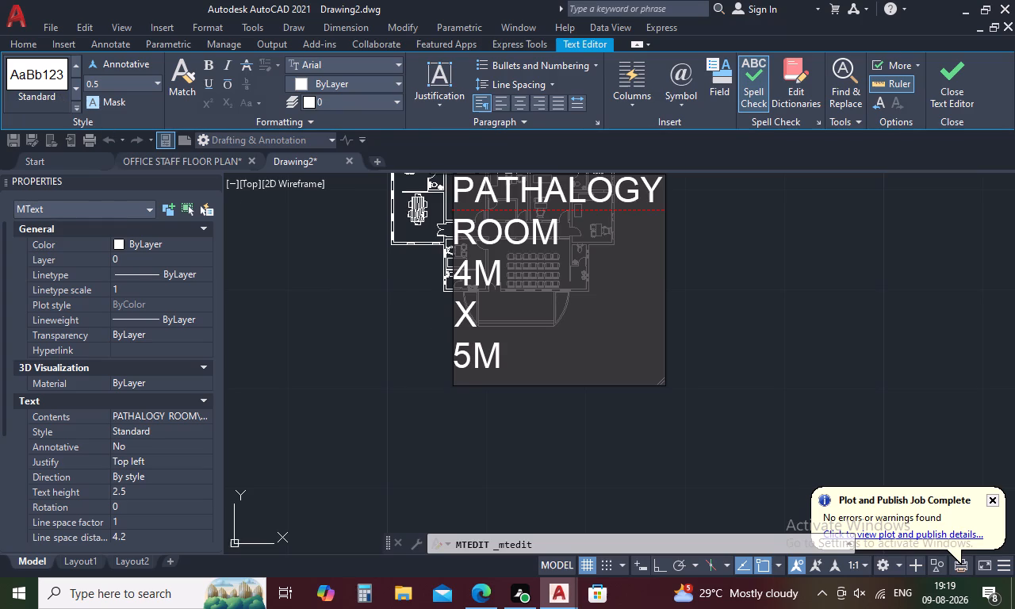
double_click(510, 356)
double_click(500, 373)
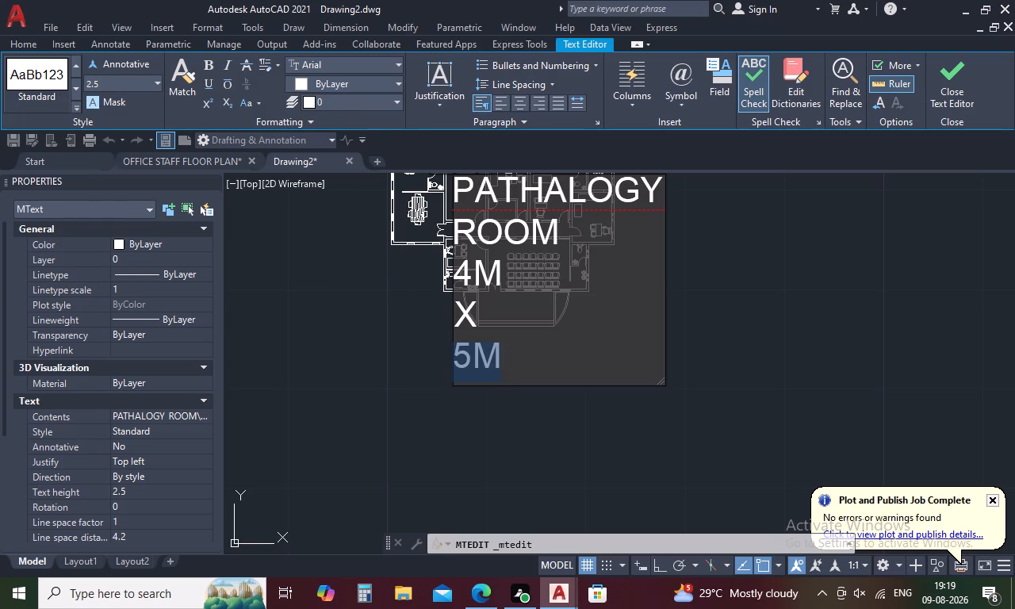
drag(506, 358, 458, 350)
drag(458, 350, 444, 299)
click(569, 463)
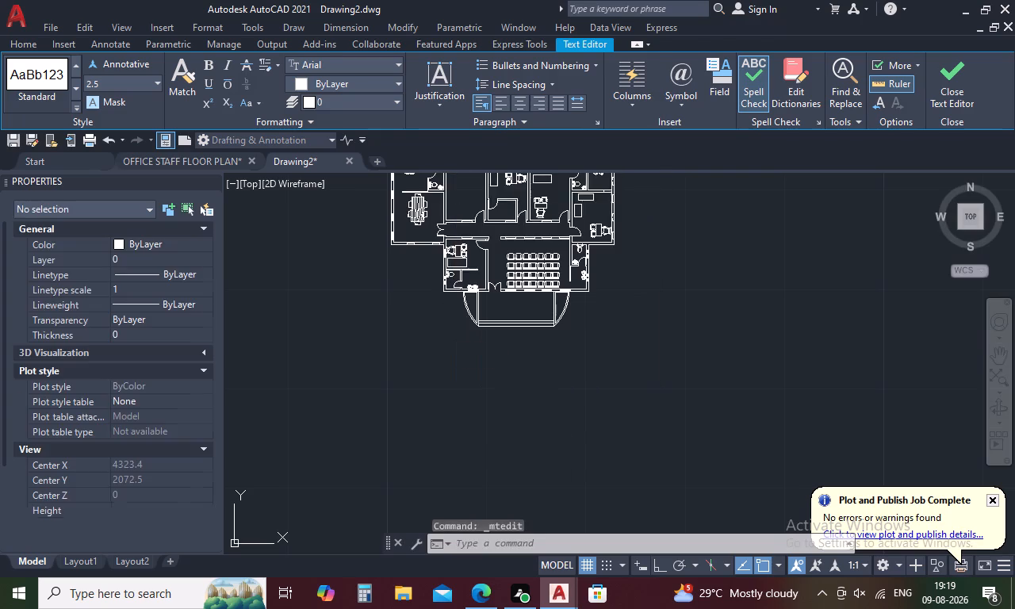
Reopen the PATHALOGY ROOM label, select all its text and set the text height to 0.5.
double_click(472, 360)
drag(508, 359, 432, 302)
drag(496, 355, 481, 354)
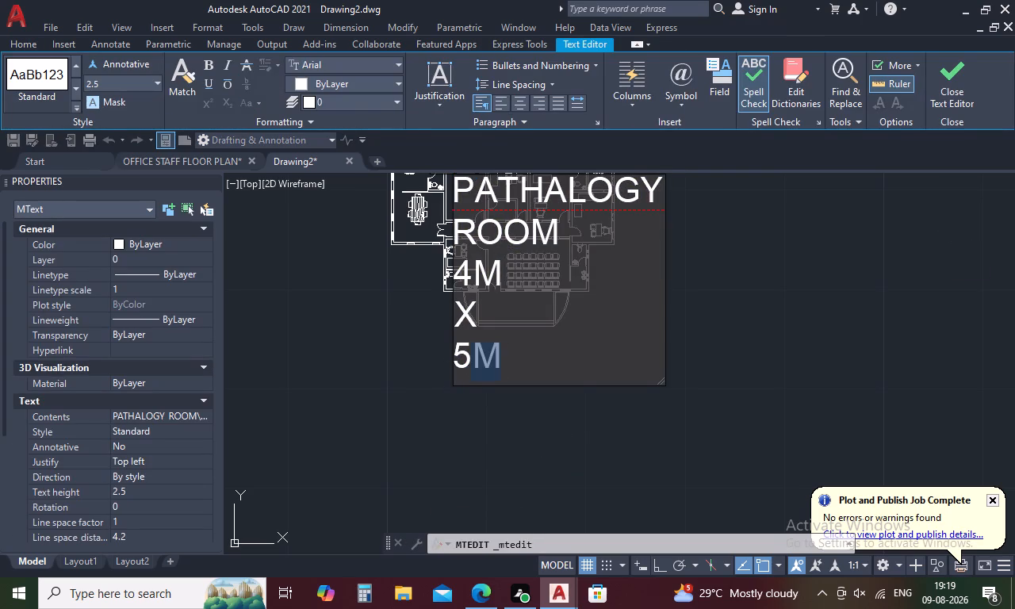
drag(481, 354, 448, 180)
scroll(551, 319, down, 2)
click(109, 84)
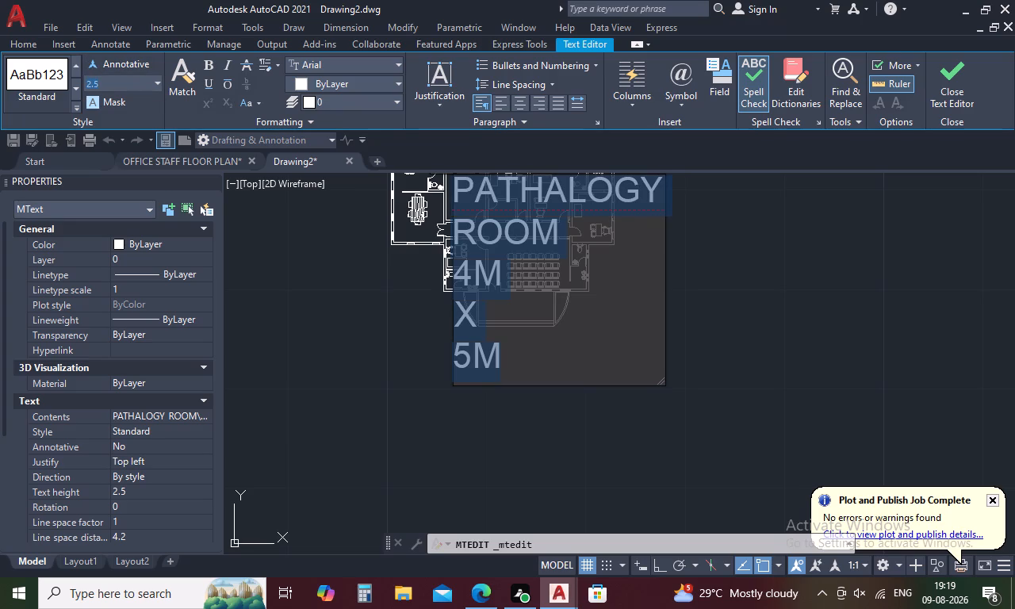
key(BackSpace)
text(.5)
key(Return)
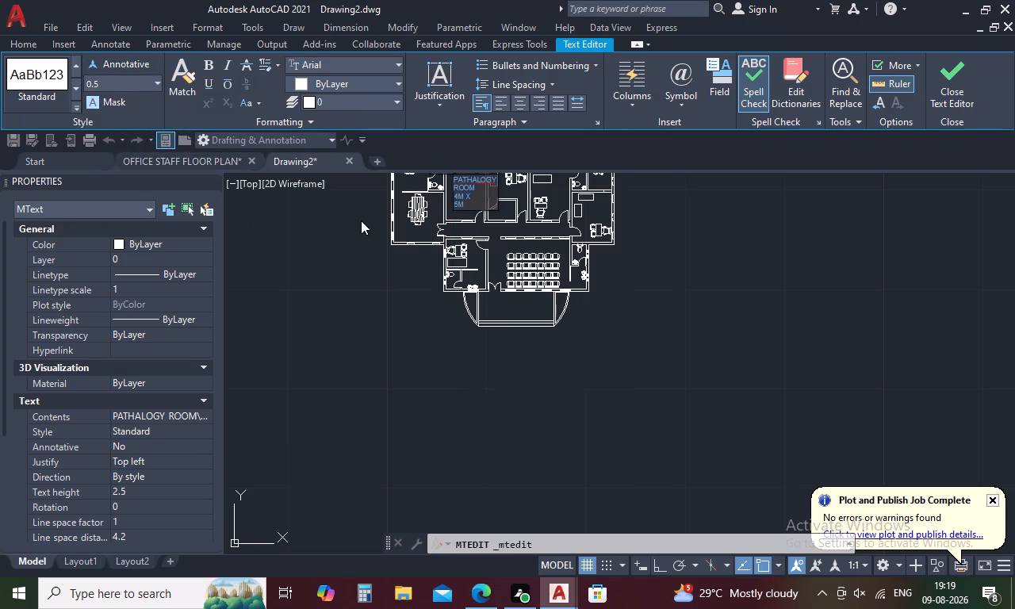
Reduce the selected label text's height to 0.3 and finish editing.
middle_drag(361, 220, 378, 279)
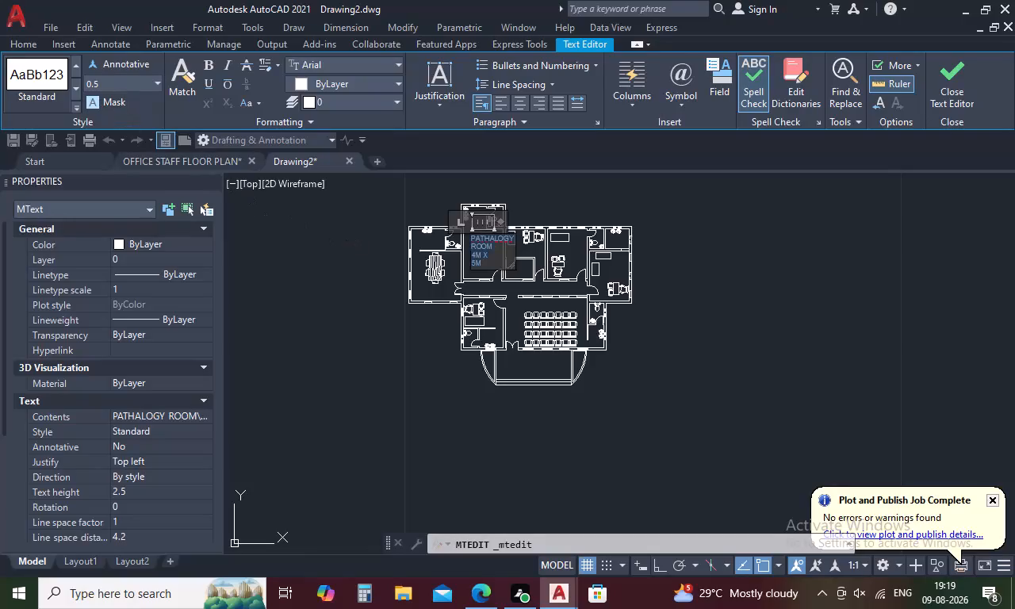
click(116, 86)
key(BackSpace)
text(.3)
key(Return)
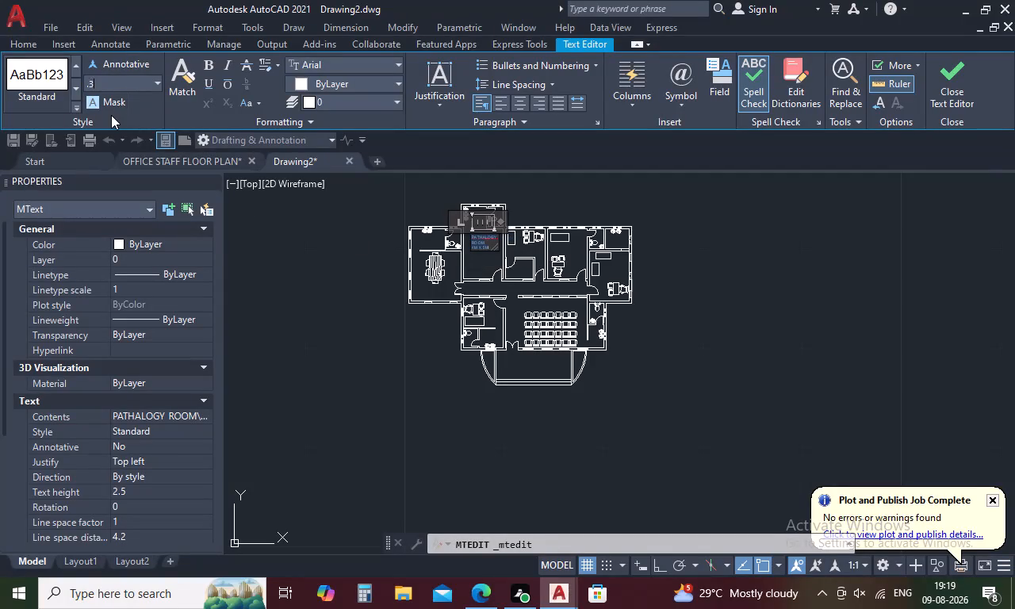
click(301, 299)
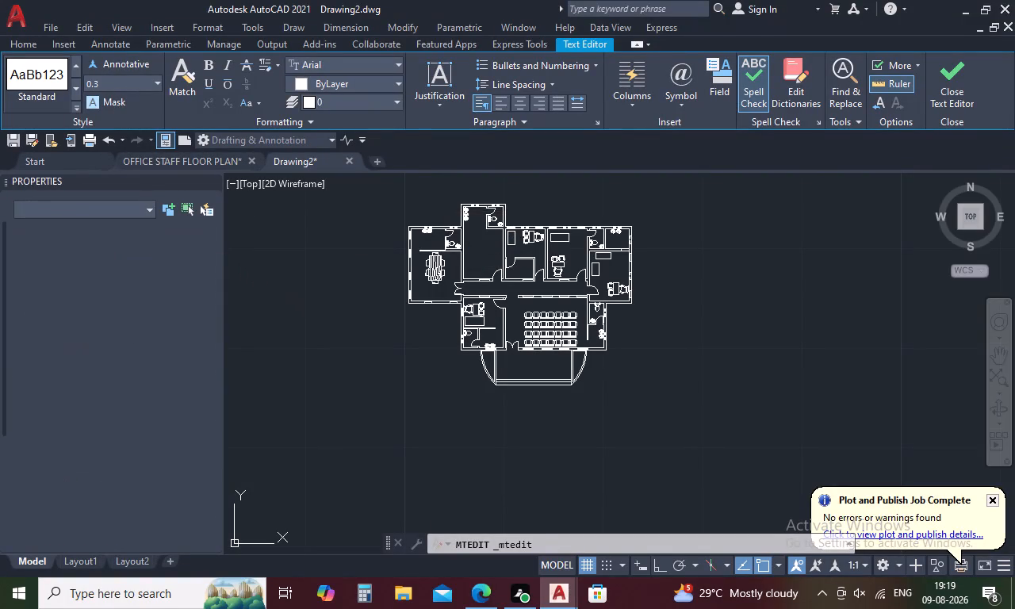
Move the PATHALOGY ROOM label a short distance straight south within its room.
scroll(485, 244, up, 3)
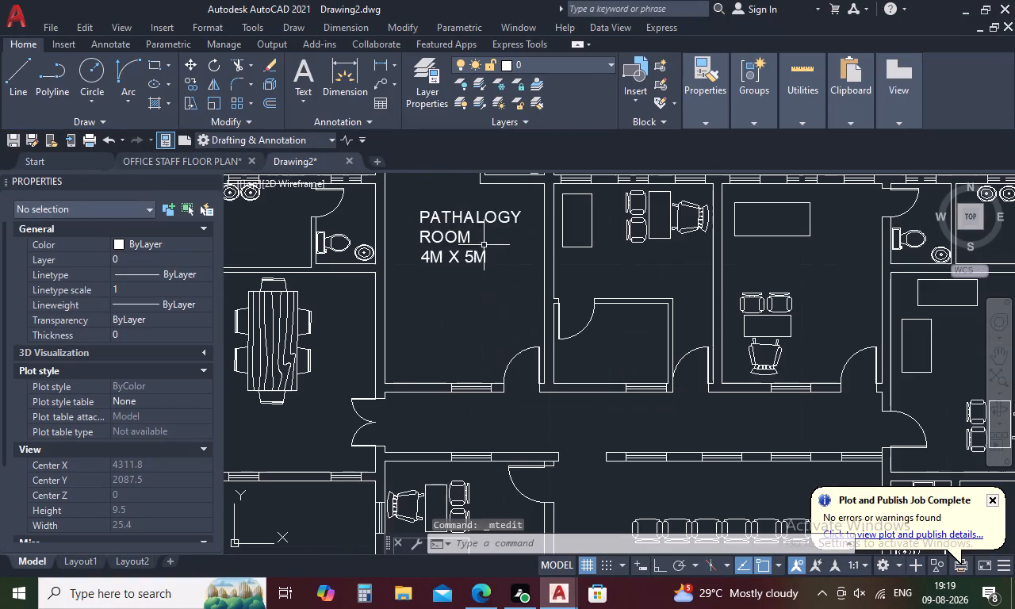
click(463, 241)
right_click(463, 241)
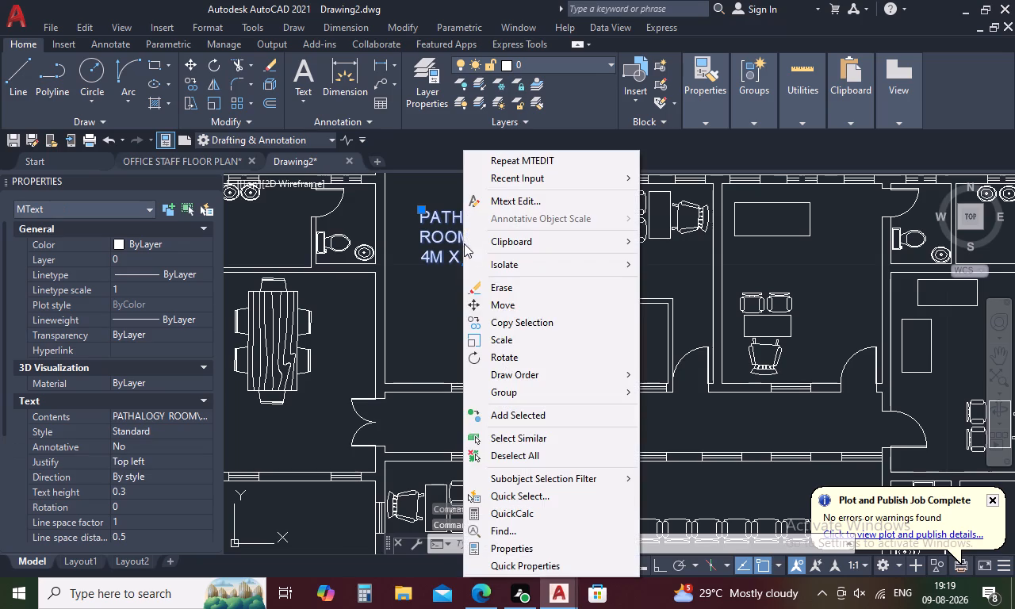
click(503, 303)
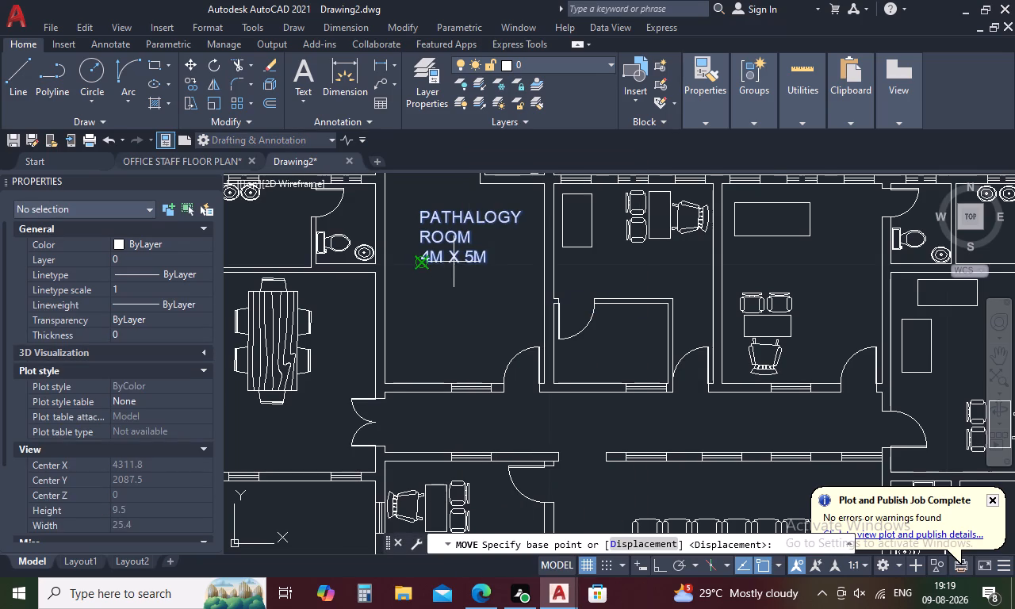
click(454, 262)
click(420, 293)
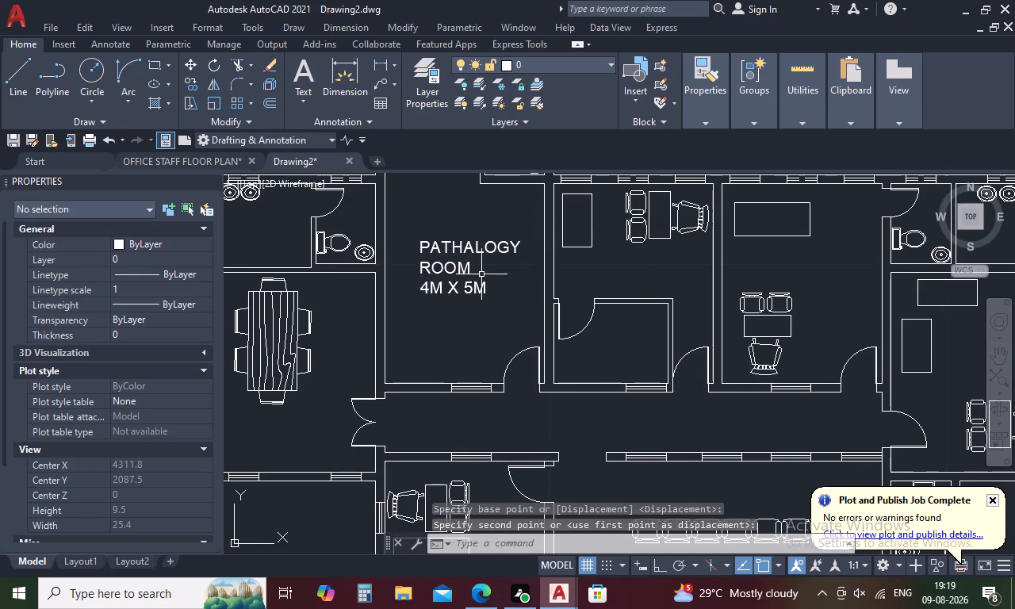
Copy the PATHALOGY ROOM label and paste it into the adjoining room to the east, just above the small inner enclosure.
scroll(488, 270, down, 1)
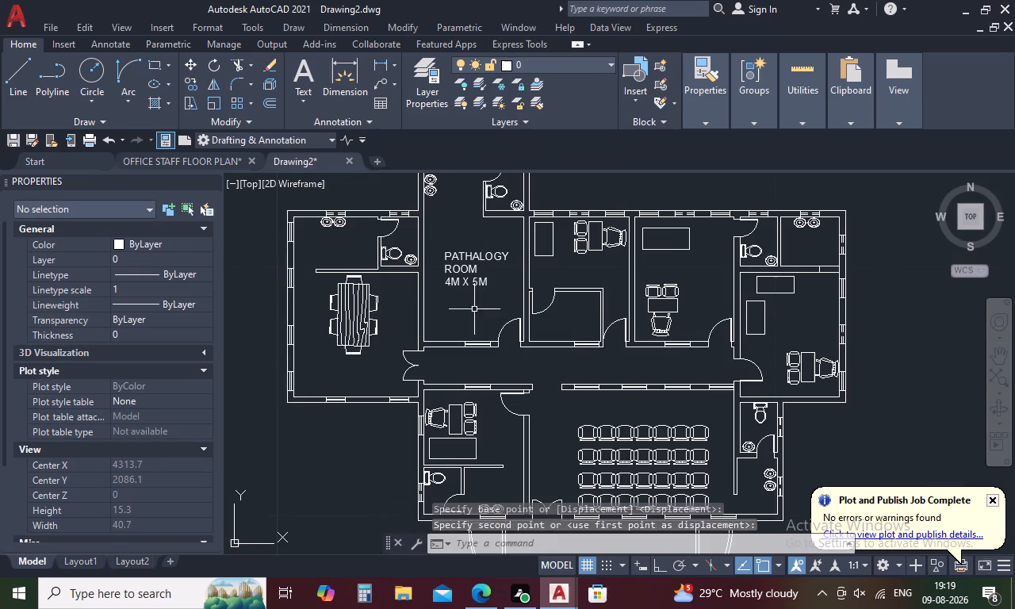
click(457, 268)
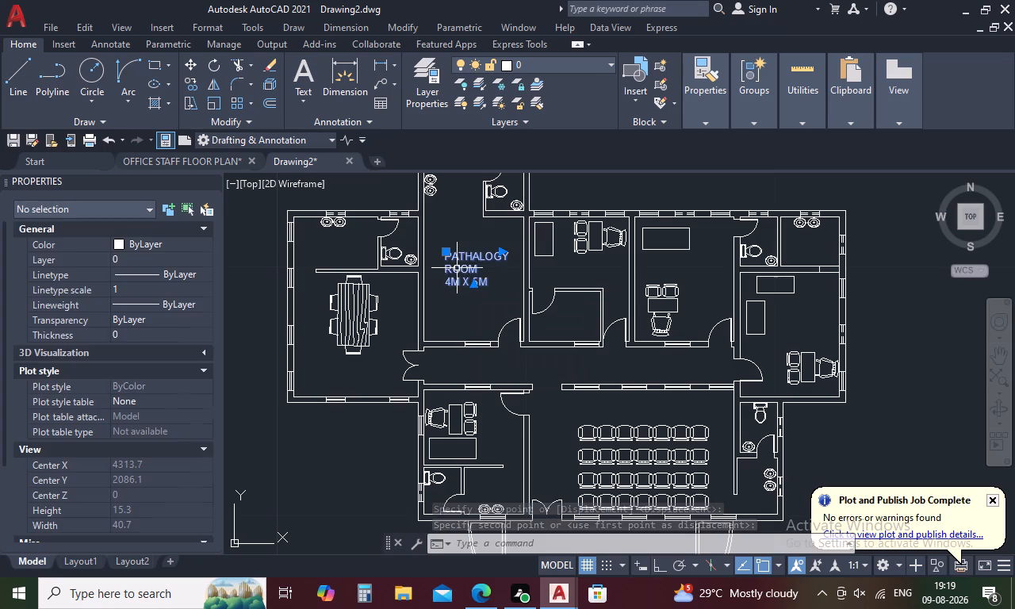
key(ctrl+c)
key(ctrl+v)
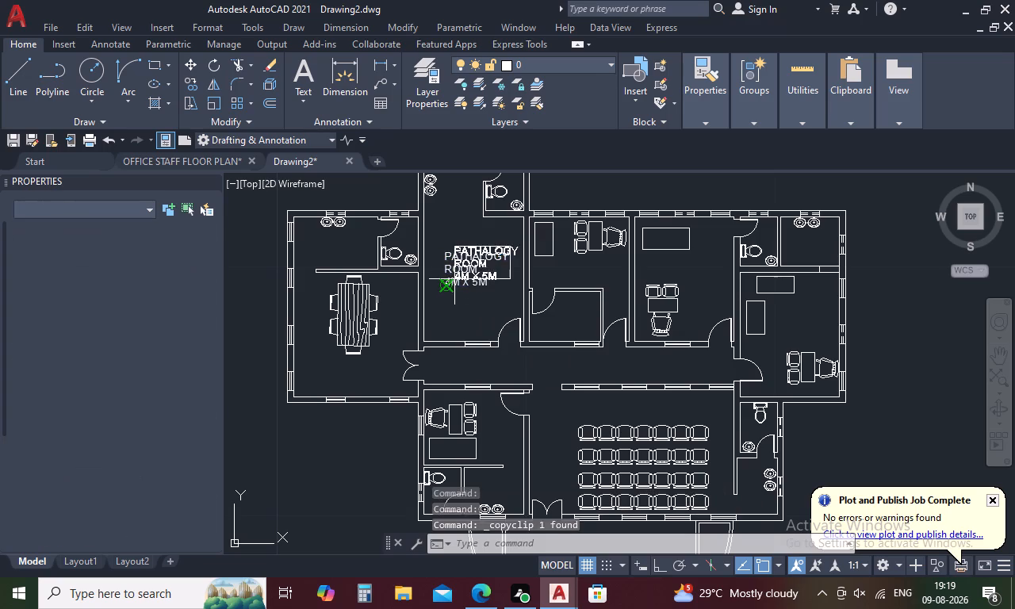
scroll(556, 293, up, 2)
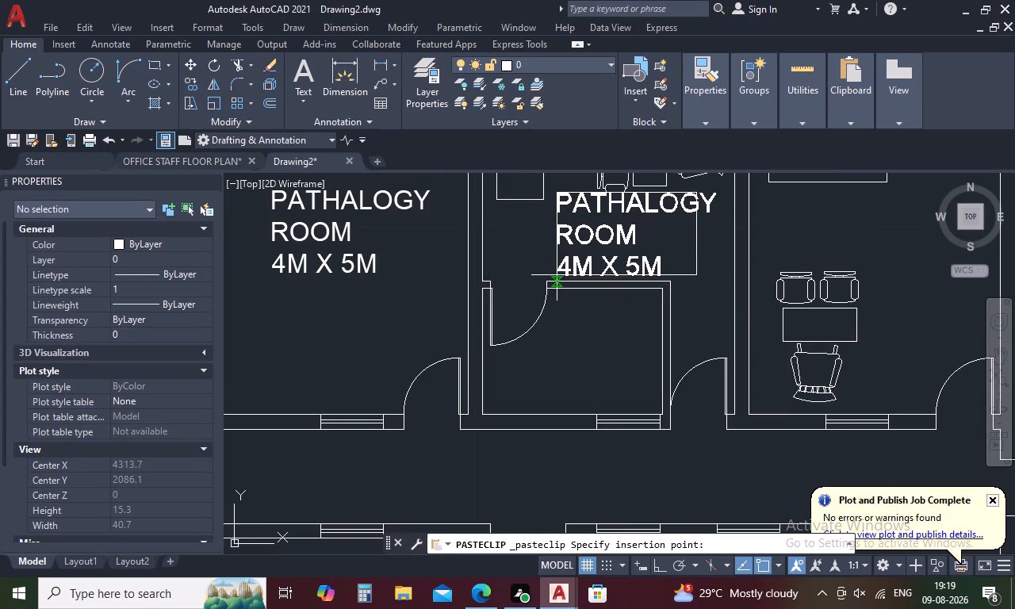
scroll(557, 275, up, 2)
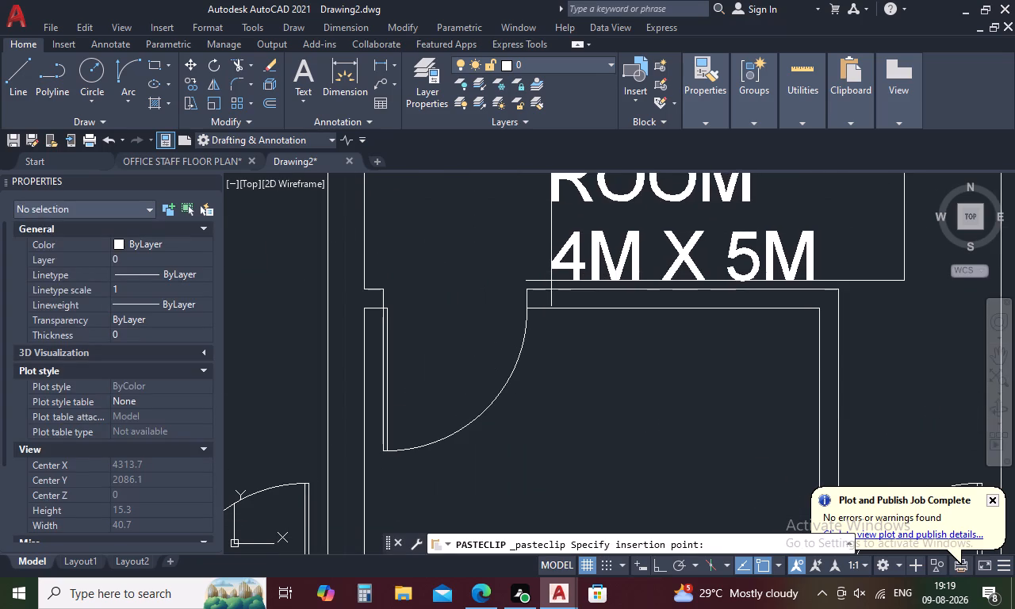
click(550, 285)
scroll(554, 283, down, 2)
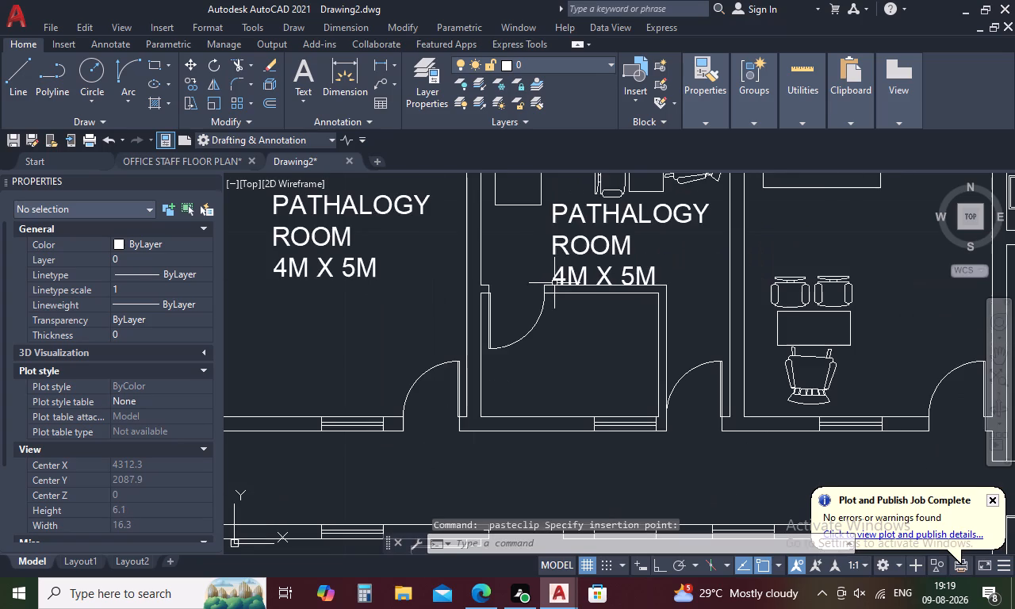
Change the pasted label's room name from PATHALOGY to X-RAY, keeping ROOM and the 4M X 5M line.
double_click(582, 250)
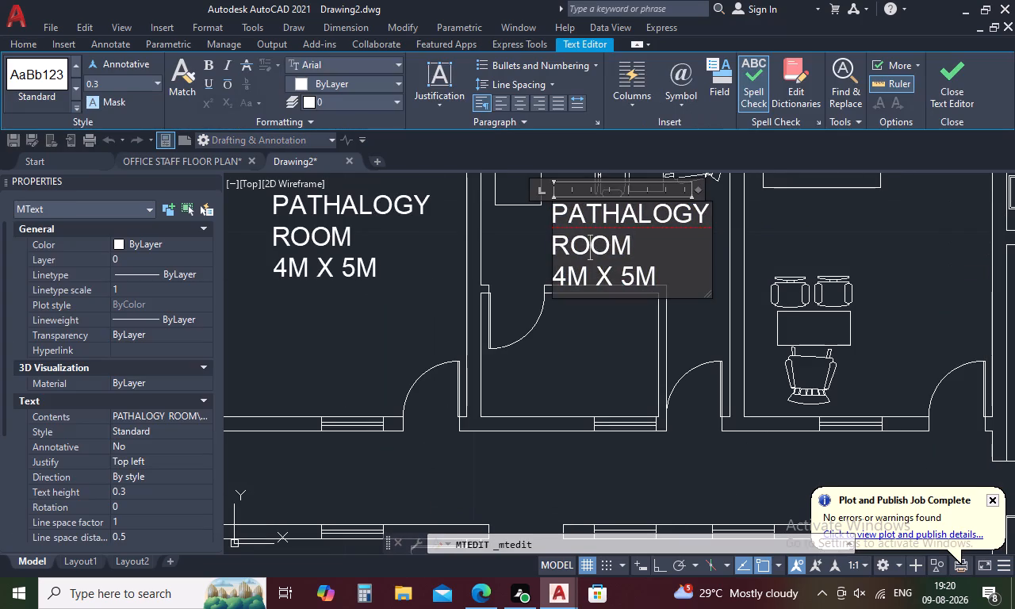
click(707, 209)
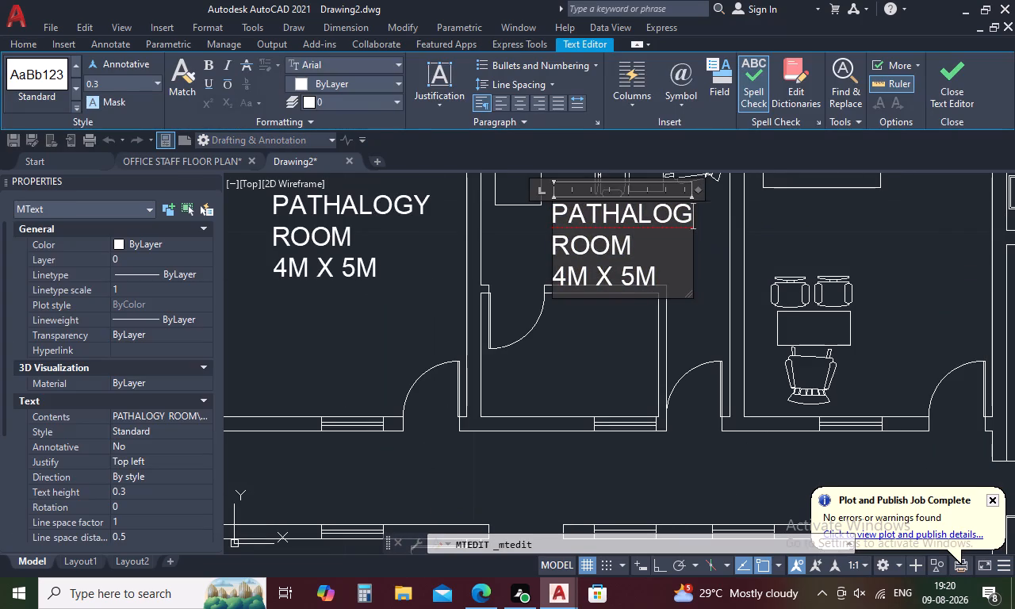
key(BackSpace)
key(BackSpace)
key(BackSpace)
key(BackSpace)
key(BackSpace)
key(BackSpace)
key(BackSpace)
key(BackSpace)
key(BackSpace)
key(BackSpace)
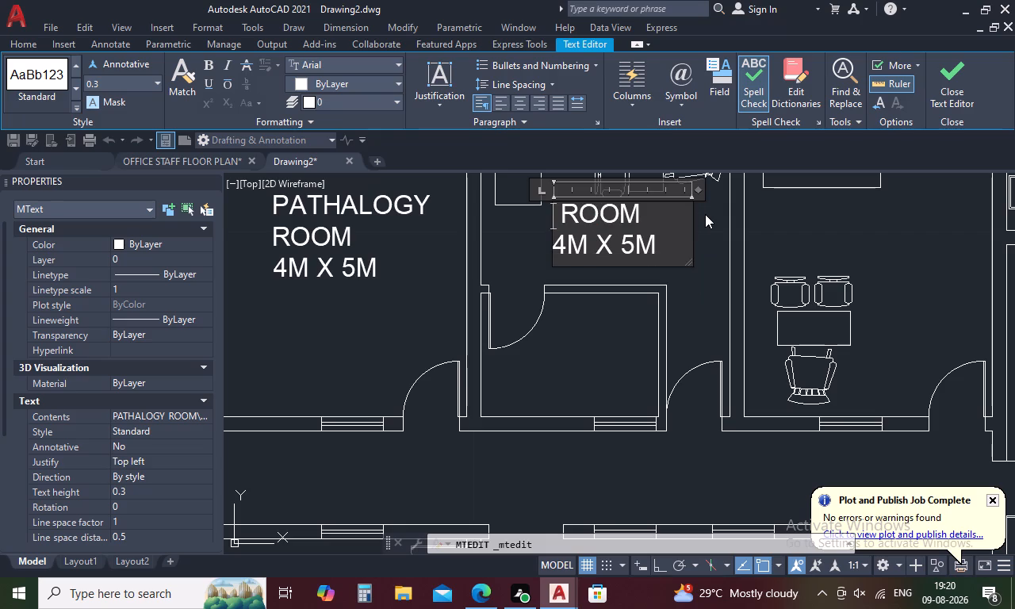
key(x)
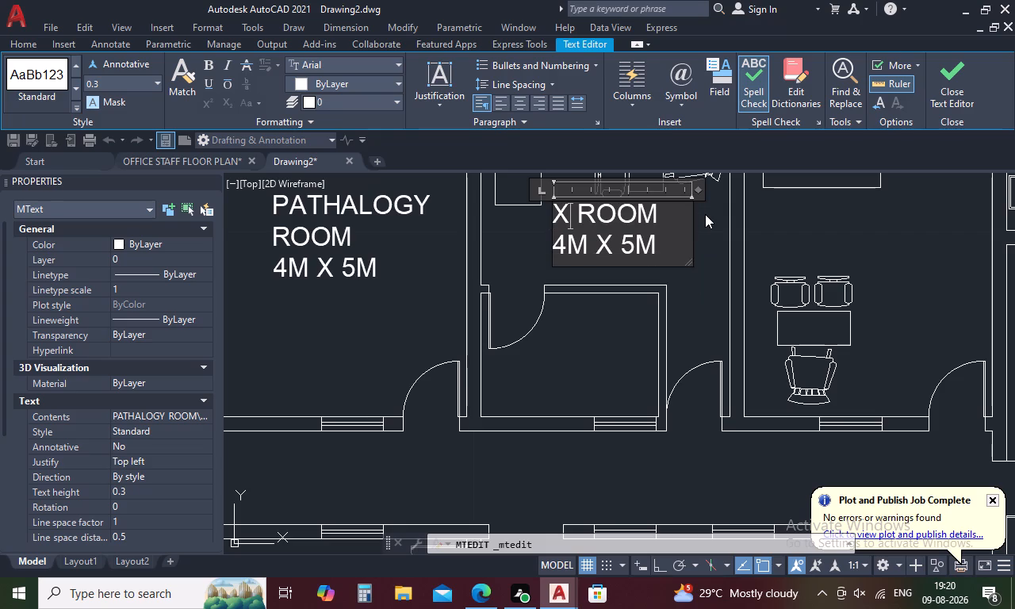
text(-RAY)
click(700, 246)
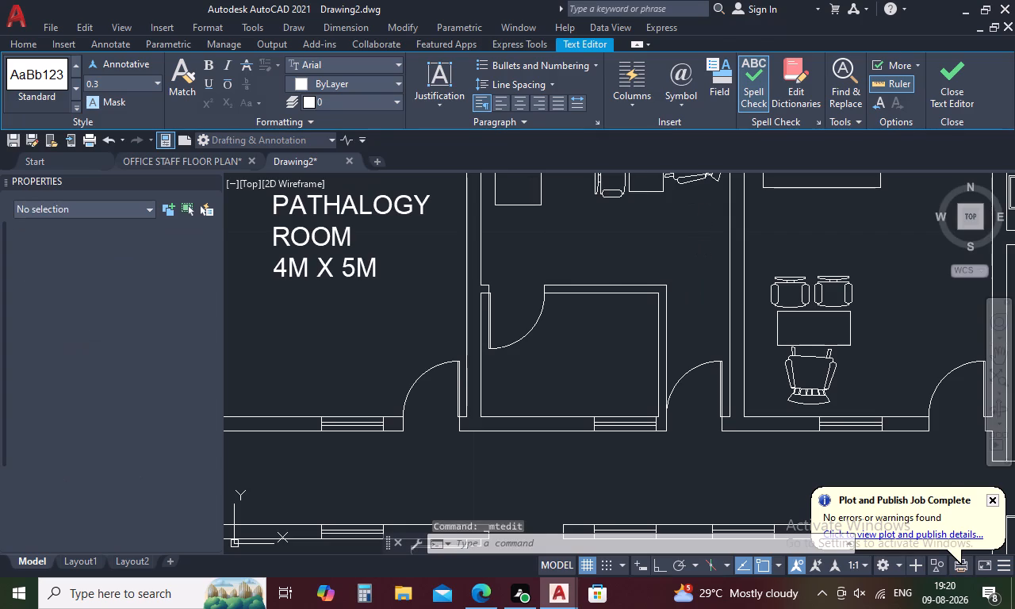
Paste another copy of the PATHALOGY ROOM label into the room east of the X-ray room, just above the desk chairs.
scroll(687, 252, down, 2)
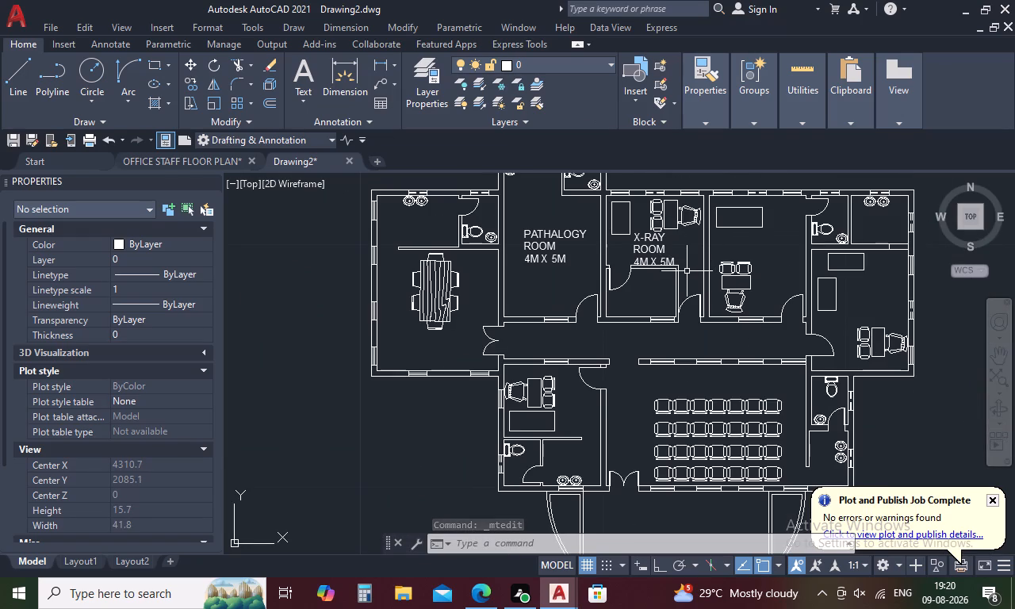
key(ctrl+v)
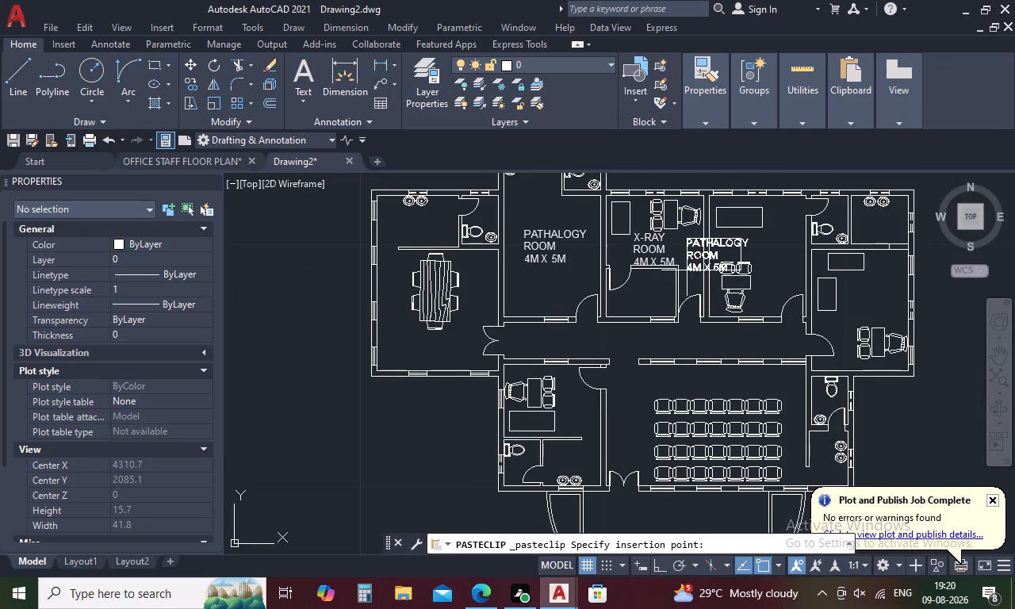
scroll(734, 263, up, 1)
middle_drag(733, 263, 561, 314)
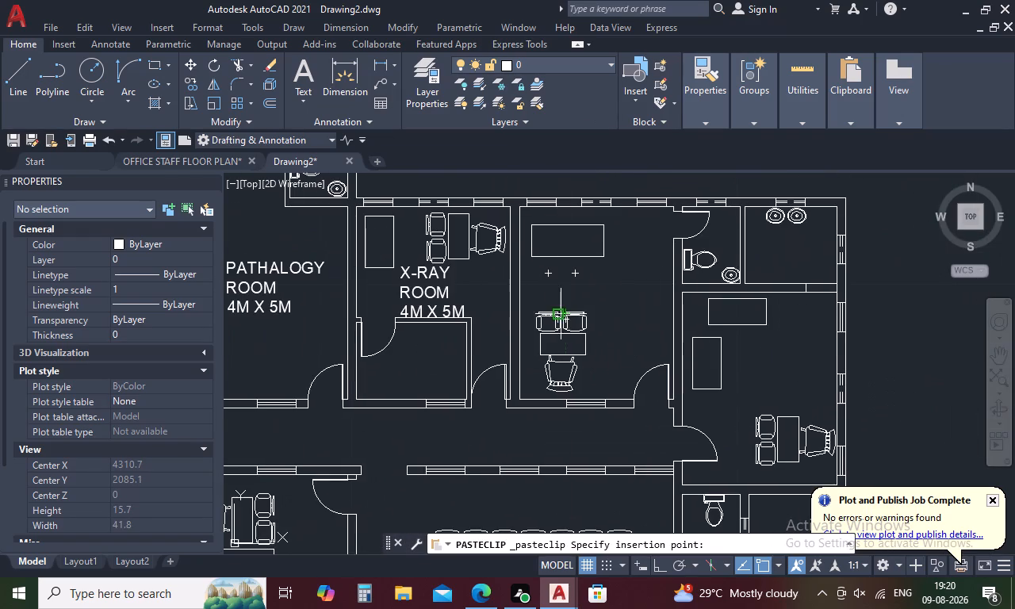
scroll(576, 299, up, 3)
scroll(602, 348, down, 1)
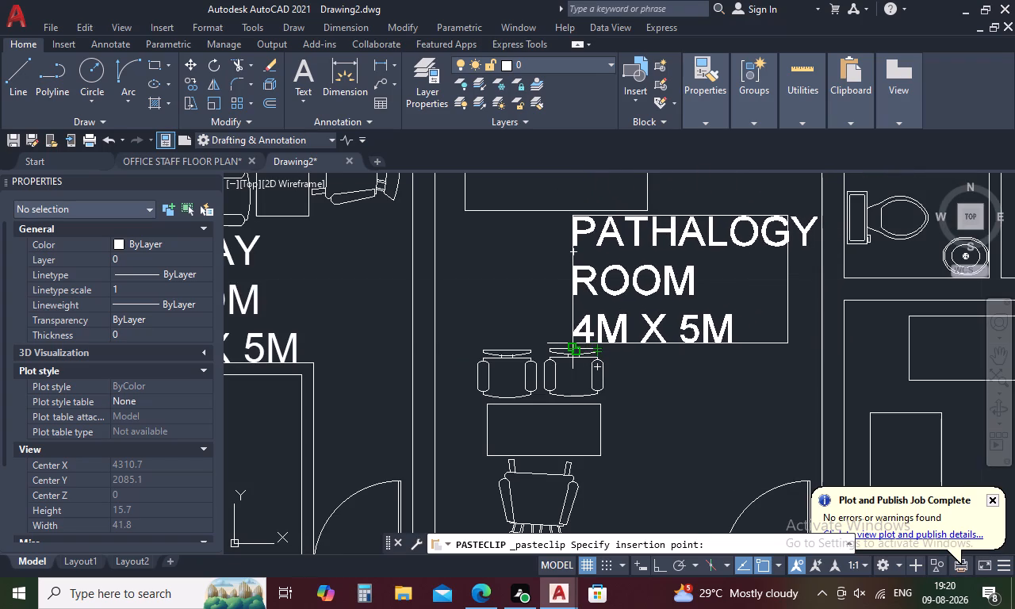
click(573, 343)
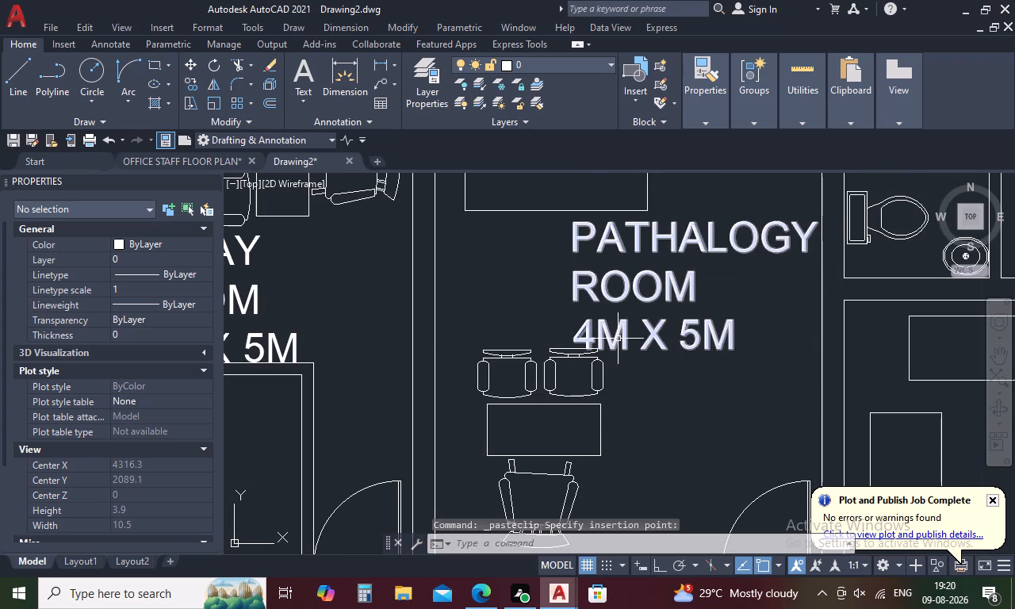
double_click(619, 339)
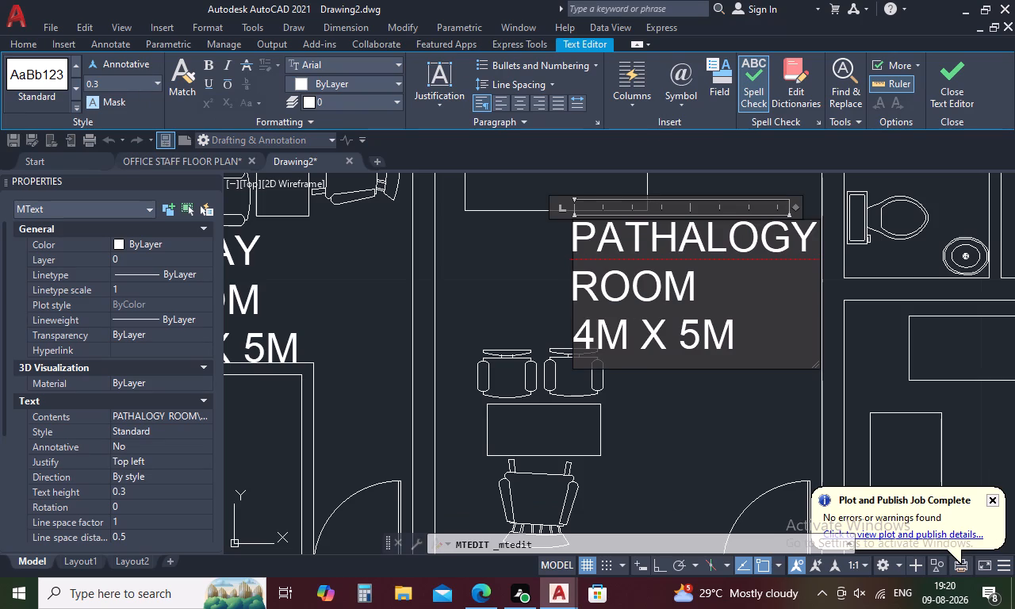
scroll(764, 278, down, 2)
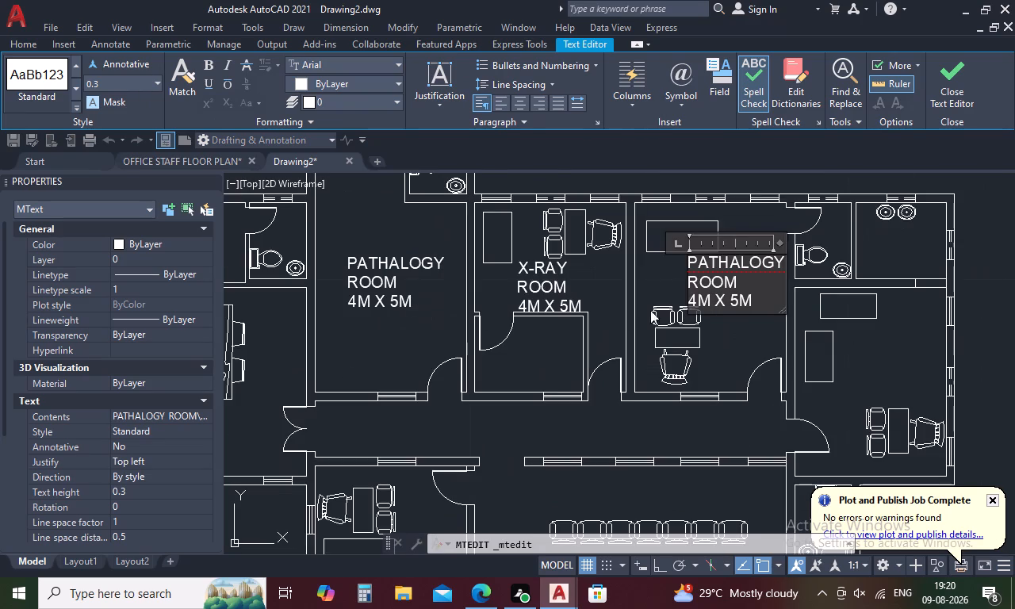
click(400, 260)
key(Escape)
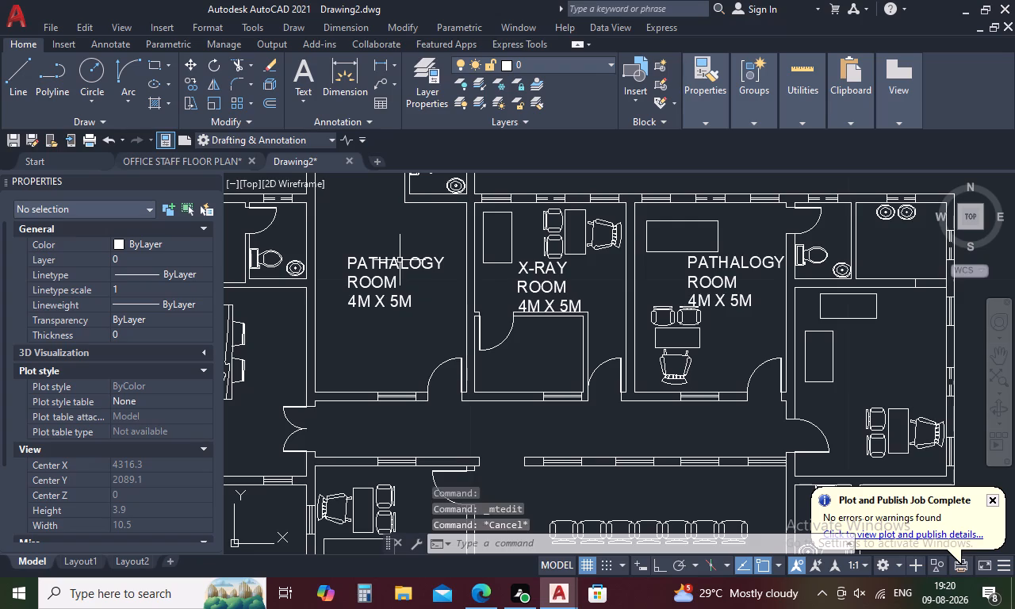
Set the text height of the whole original PATHALOGY ROOM label to 0.25 and finish editing.
double_click(385, 267)
drag(416, 300, 326, 261)
click(113, 79)
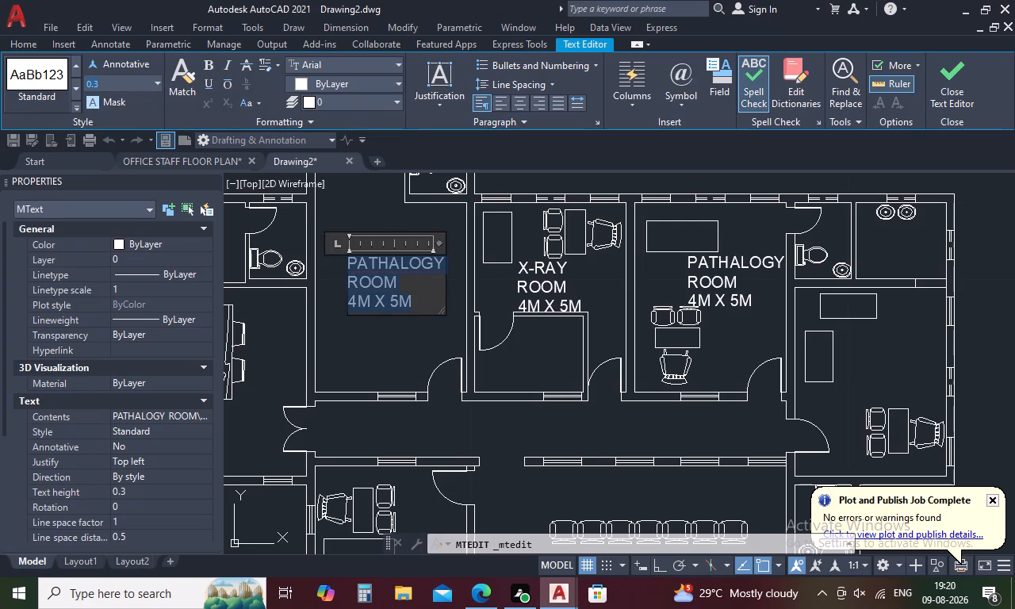
key(BackSpace)
text(.25)
key(Return)
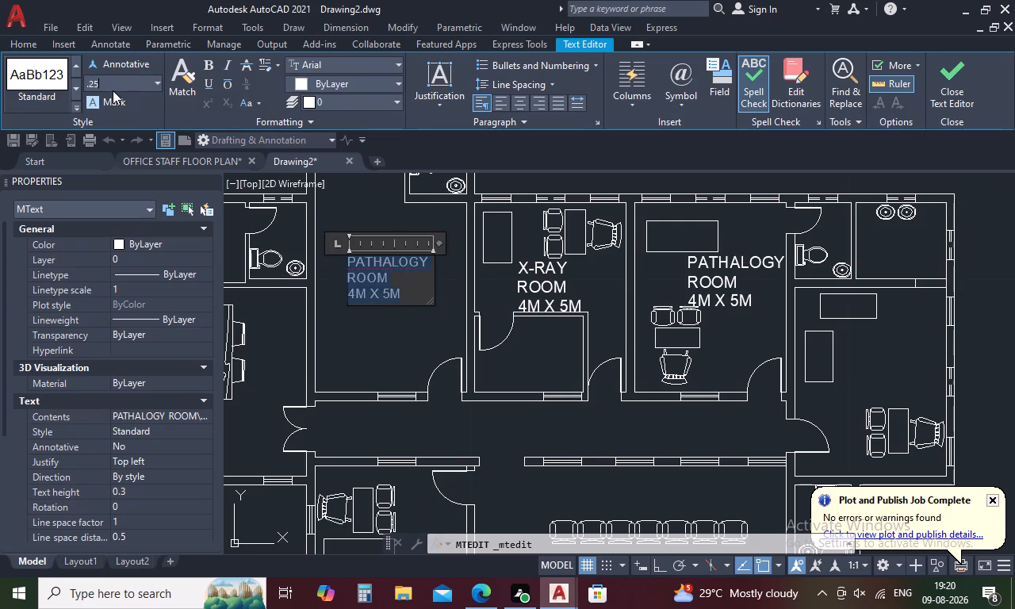
click(375, 349)
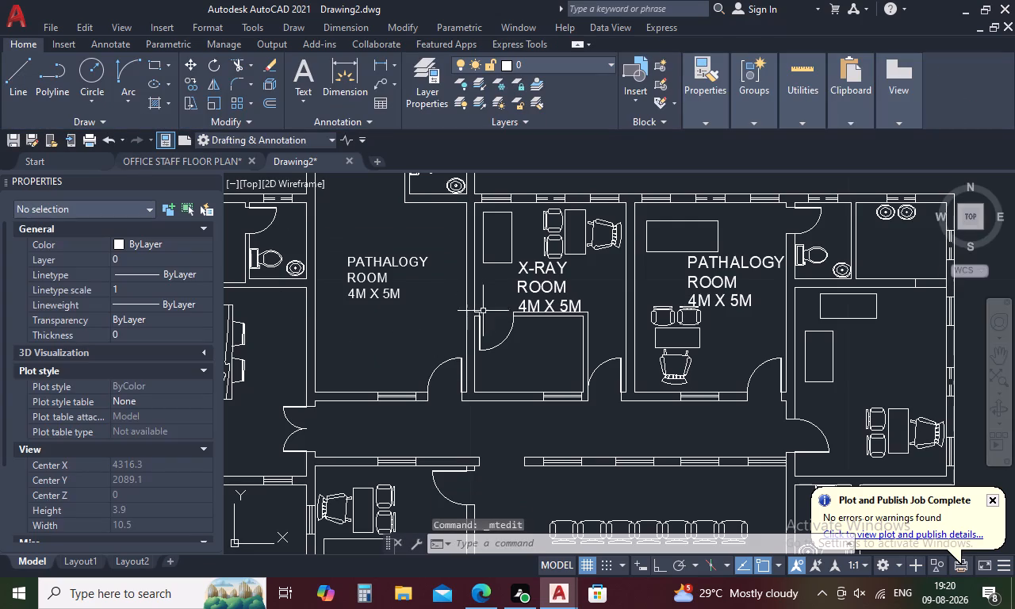
Set the text height of the whole X-RAY ROOM label to 0.25 and finish editing.
double_click(545, 285)
drag(585, 308, 566, 312)
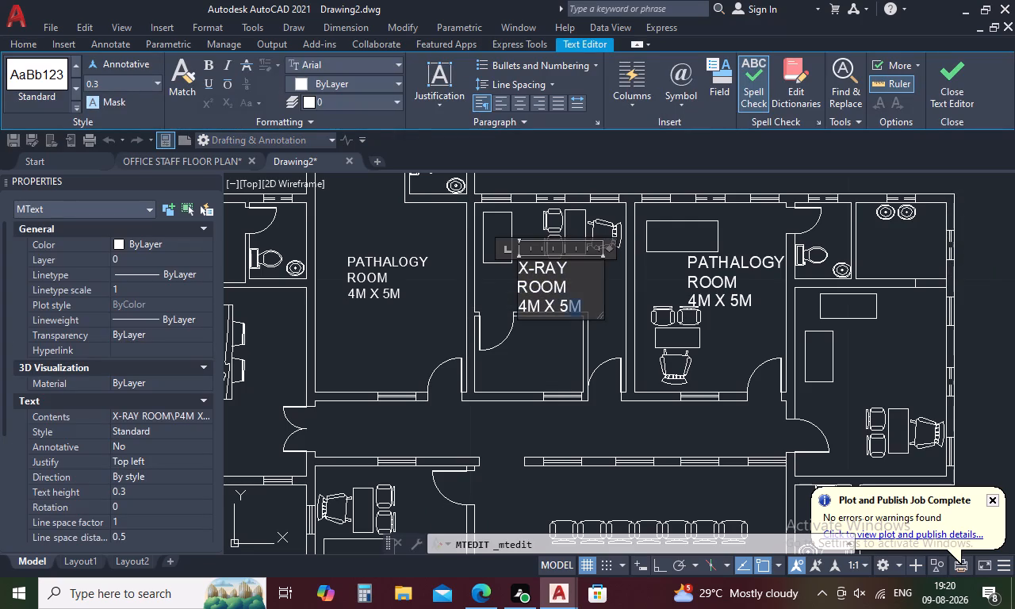
drag(566, 312, 507, 274)
click(116, 78)
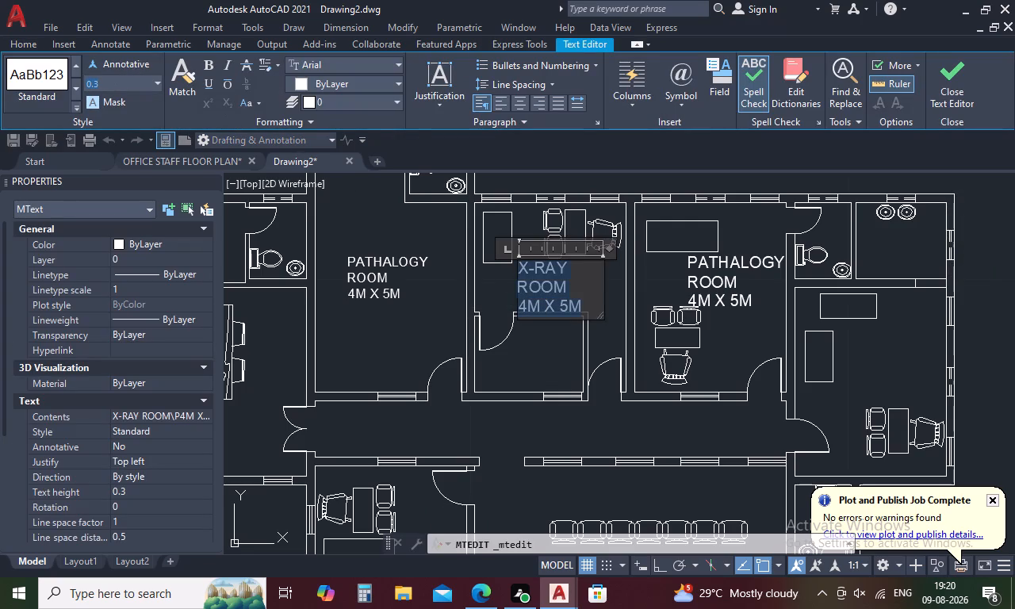
key(BackSpace)
key(period)
text(25)
key(Return)
click(331, 346)
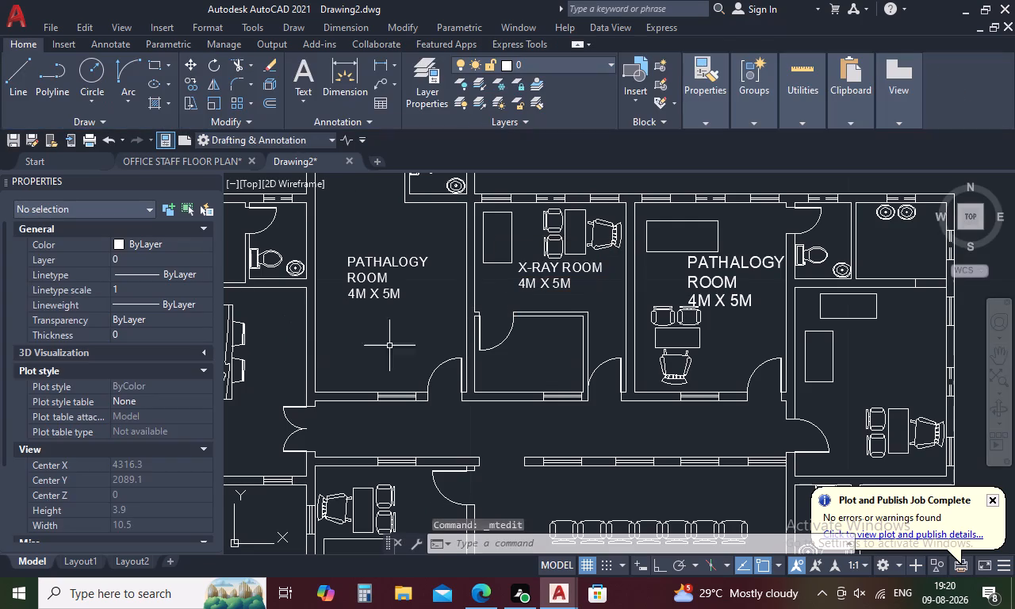
Open the copied PATHALOGY ROOM label east of the X-ray room and set all its text to height 0.25.
double_click(730, 292)
double_click(725, 285)
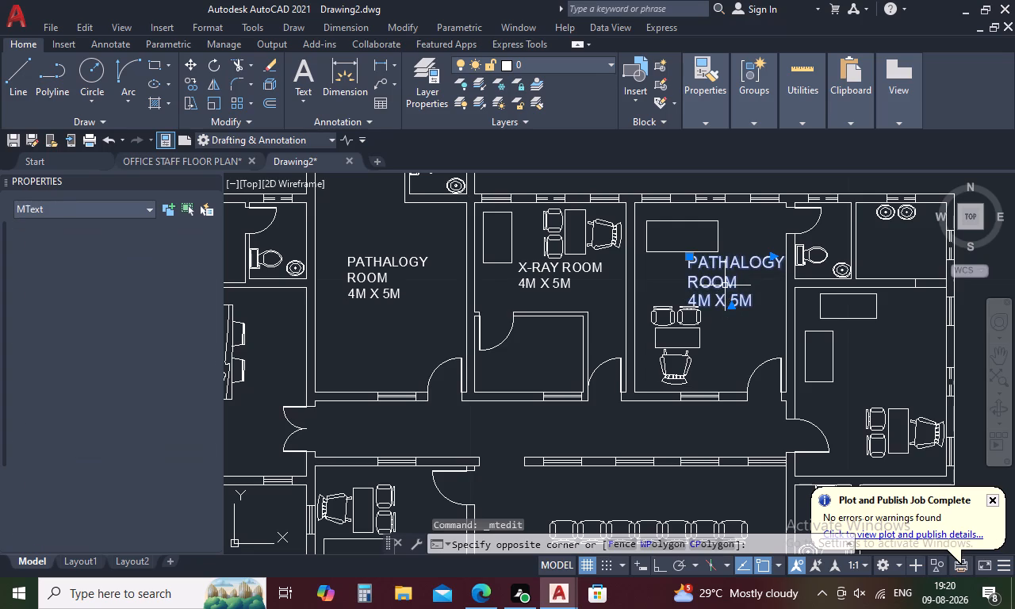
drag(767, 302, 667, 267)
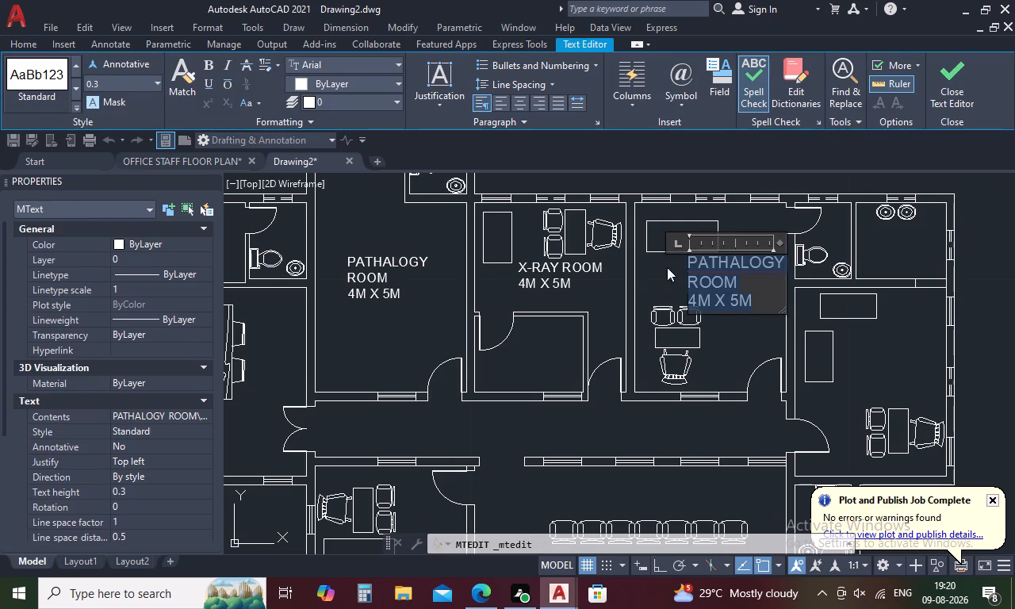
click(128, 85)
key(BackSpace)
key(period)
text(25)
key(Return)
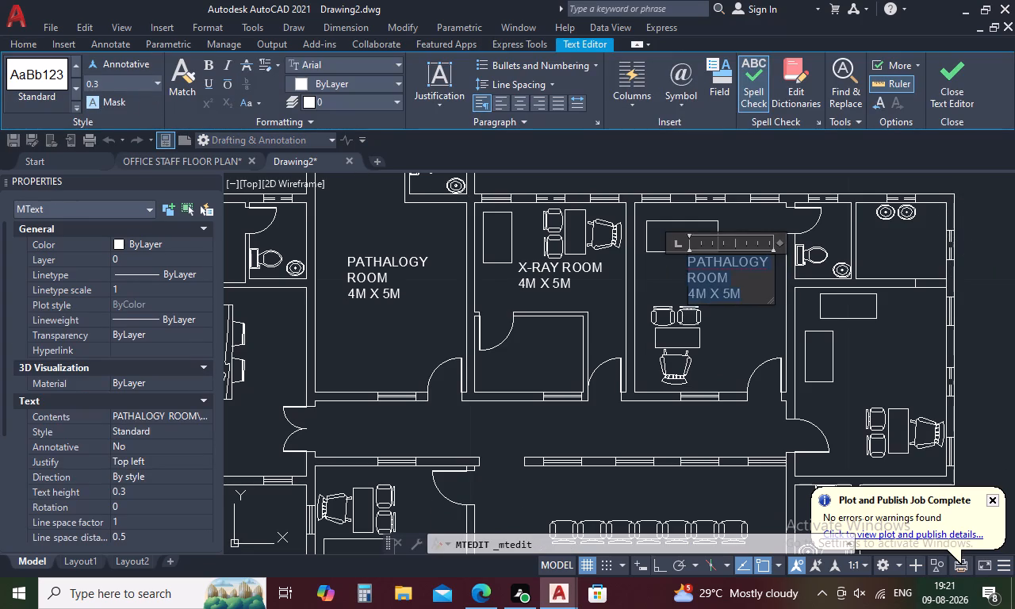
Replace the copied PATHALOGY ROOM label's text with ULTRA SOUND SCANNING and 4M X 5M on a new line, at text height 0.25.
key(BackSpace)
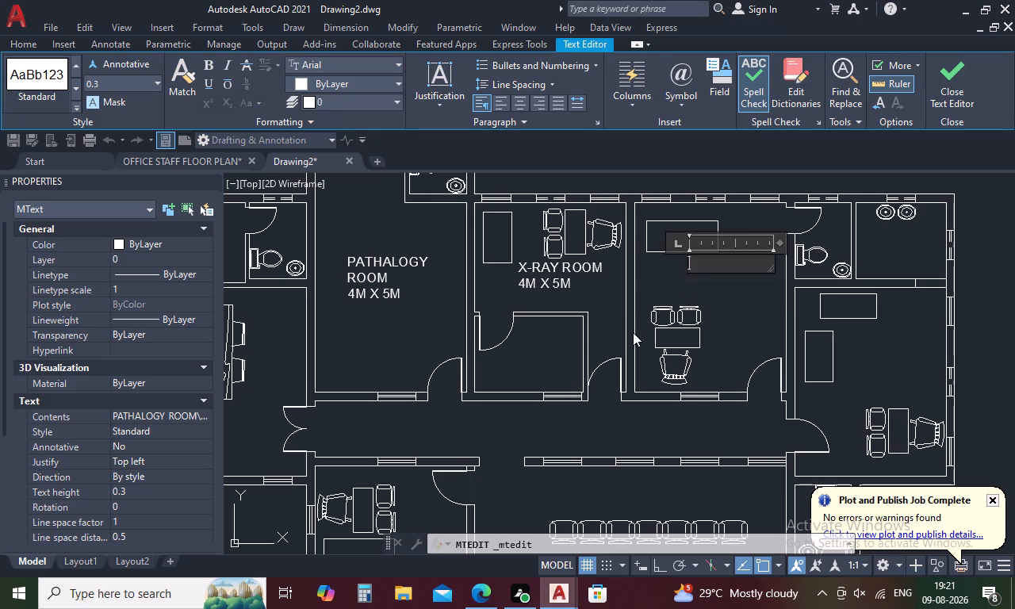
click(113, 87)
key(BackSpace)
text(.25)
key(Return)
text(ULTRA SOUN)
key(d)
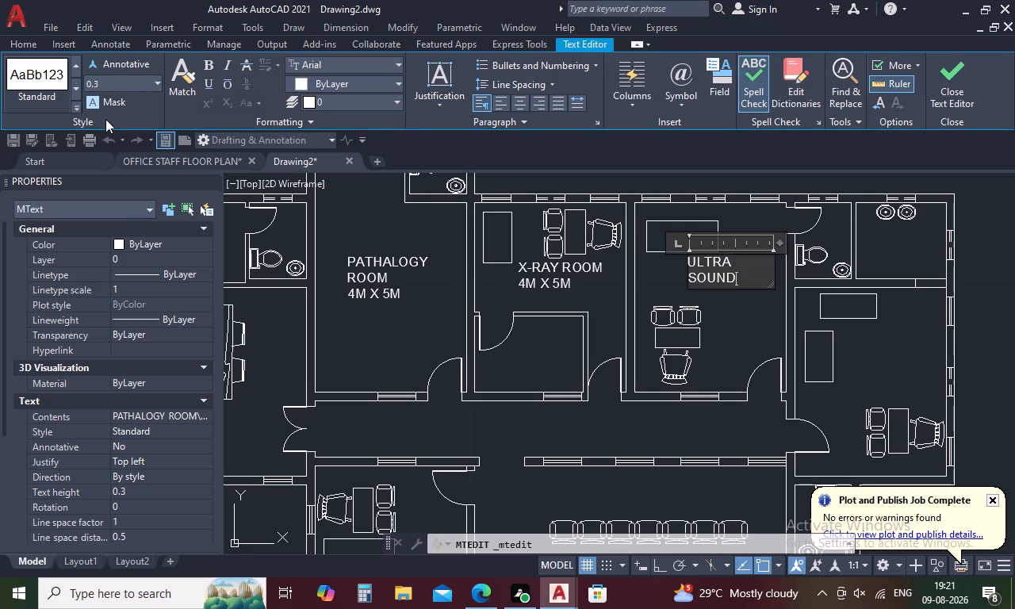
key(space)
key(c)
key(BackSpace)
text(SCANNING)
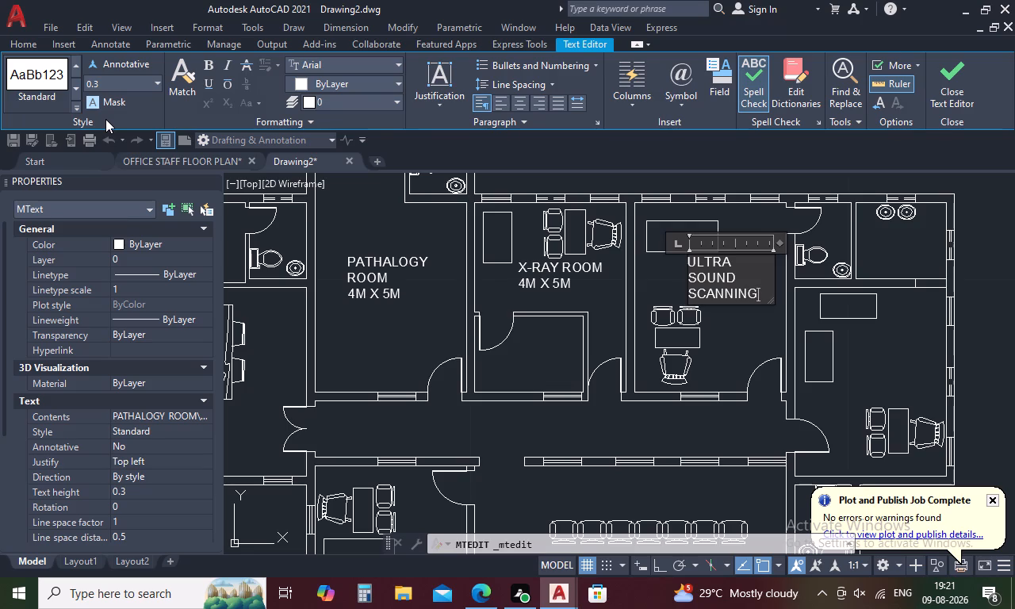
key(Return)
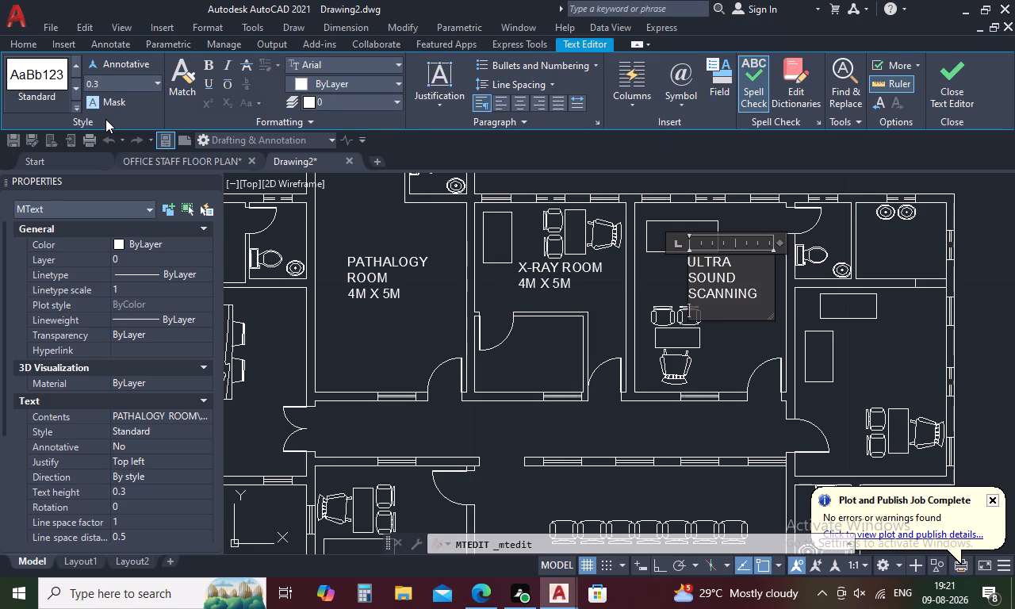
text(4M X)
key(space)
text(5M)
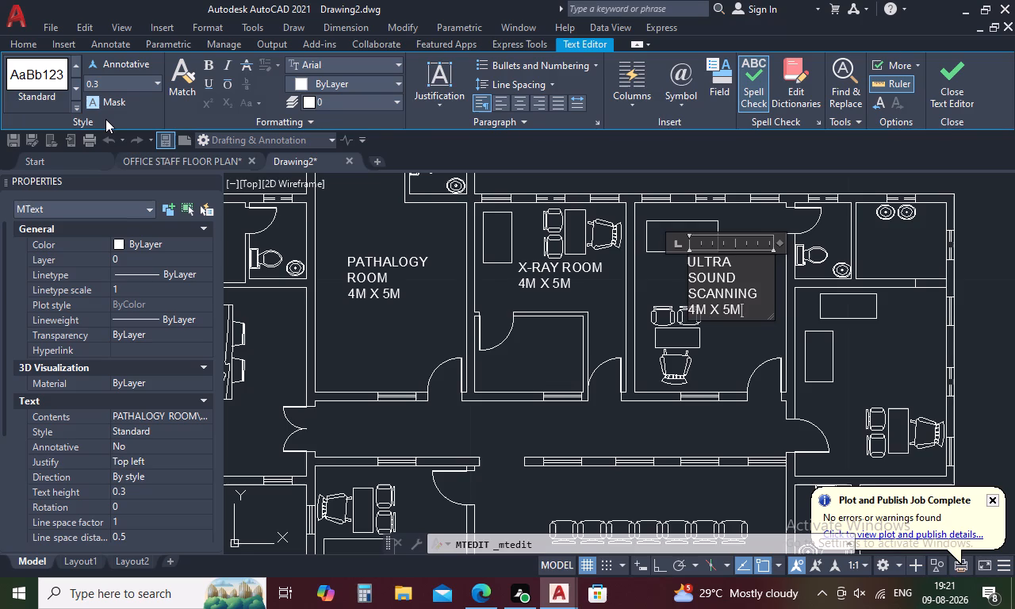
click(468, 406)
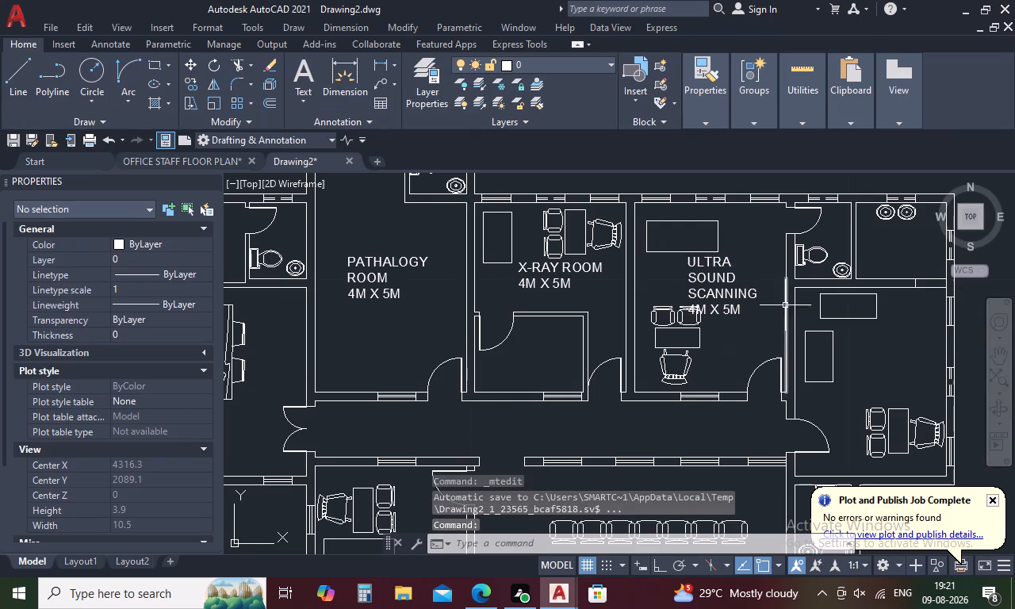
Move the ULTRA SOUND SCANNING label southeast, clear of the desk chairs and into the free space east of them.
click(736, 281)
right_click(736, 281)
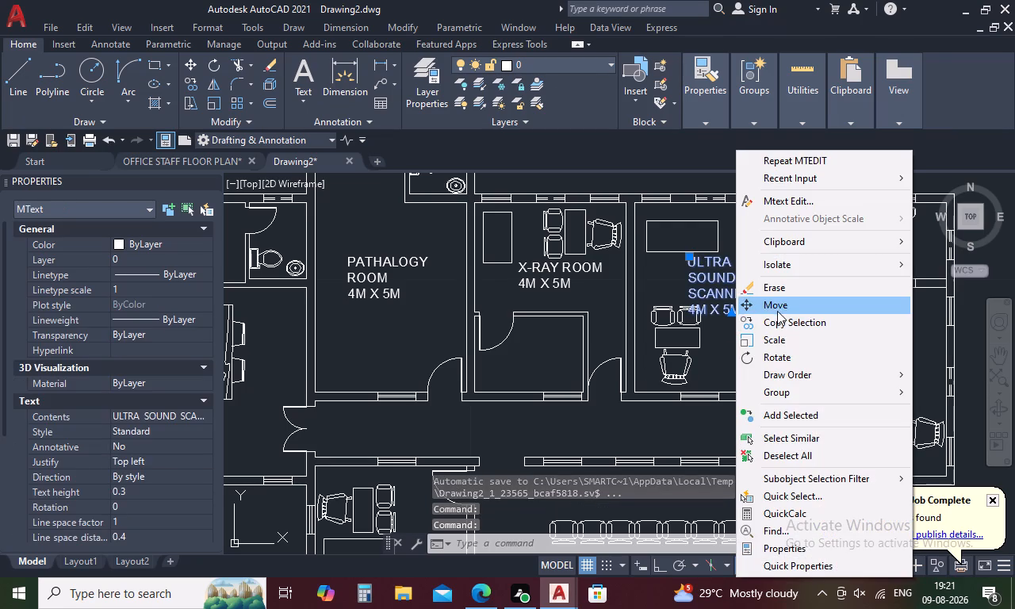
click(777, 308)
click(717, 293)
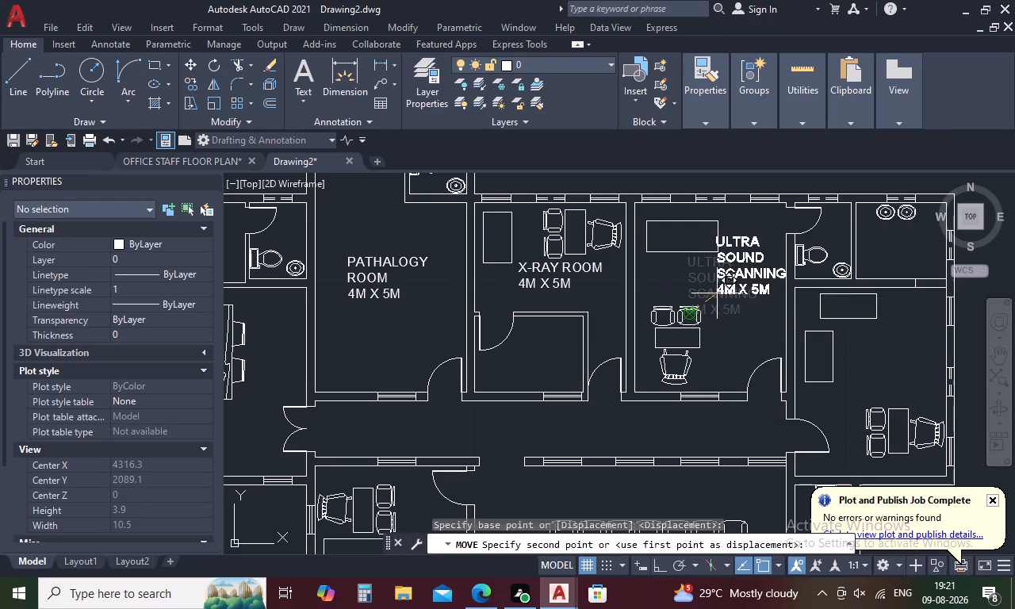
scroll(711, 328, up, 2)
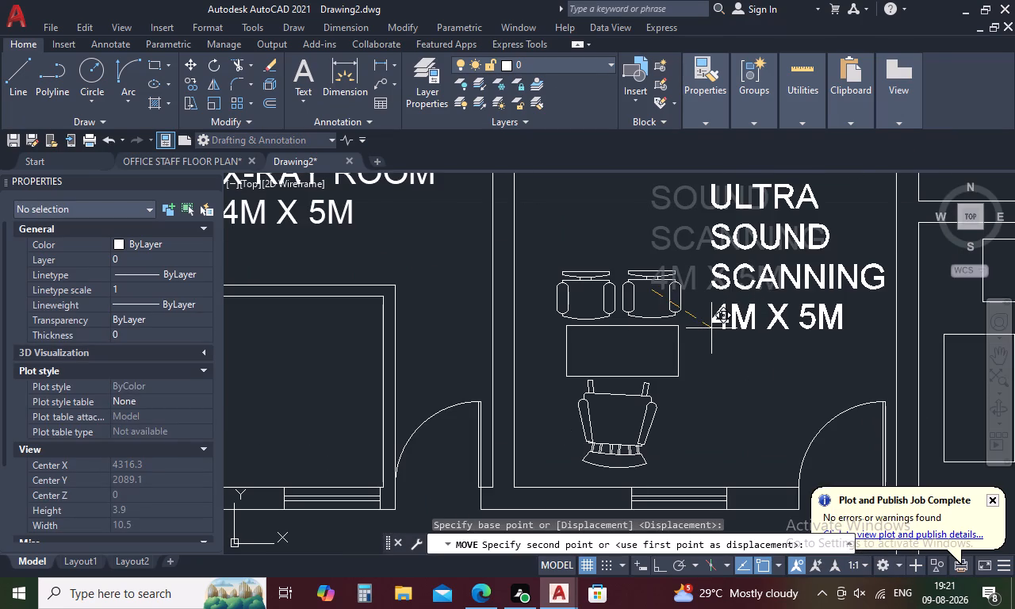
click(707, 330)
Copy the ULTRA SOUND SCANNING label and paste it into the easternmost room, just above the desk and chairs.
scroll(716, 360, down, 2)
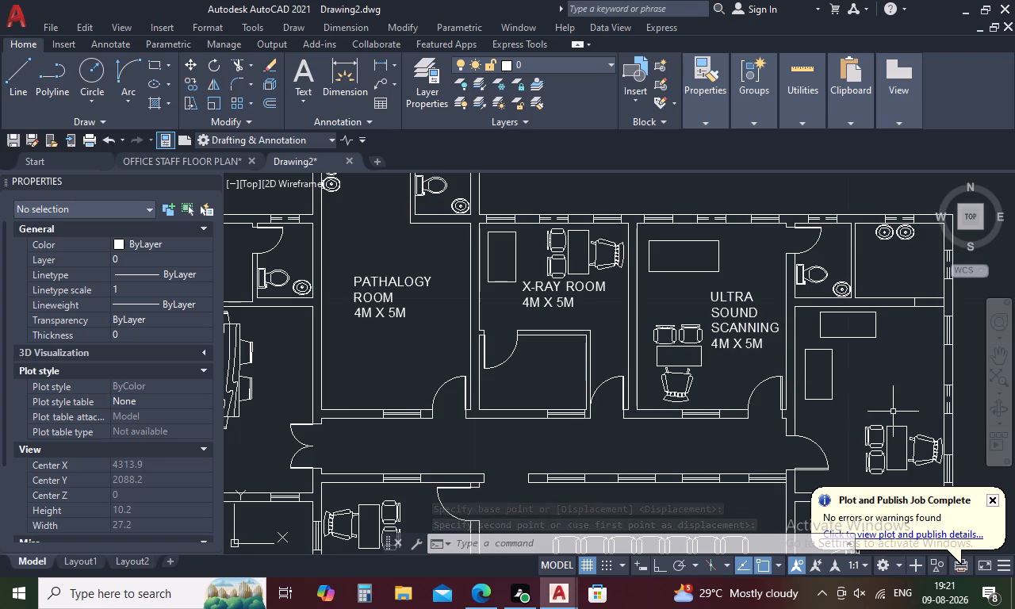
click(730, 342)
key(ctrl+c)
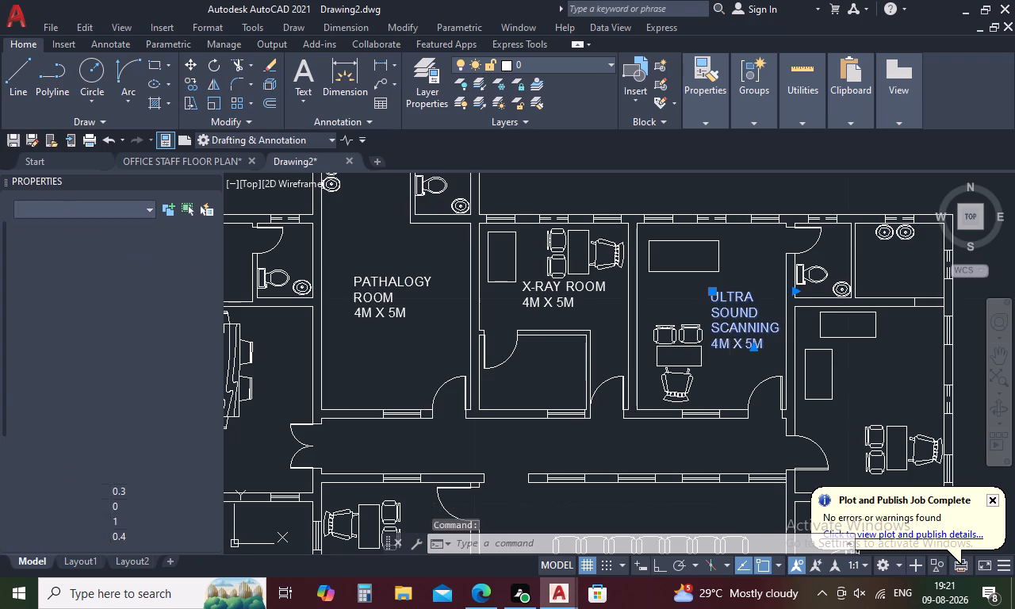
key(ctrl+v)
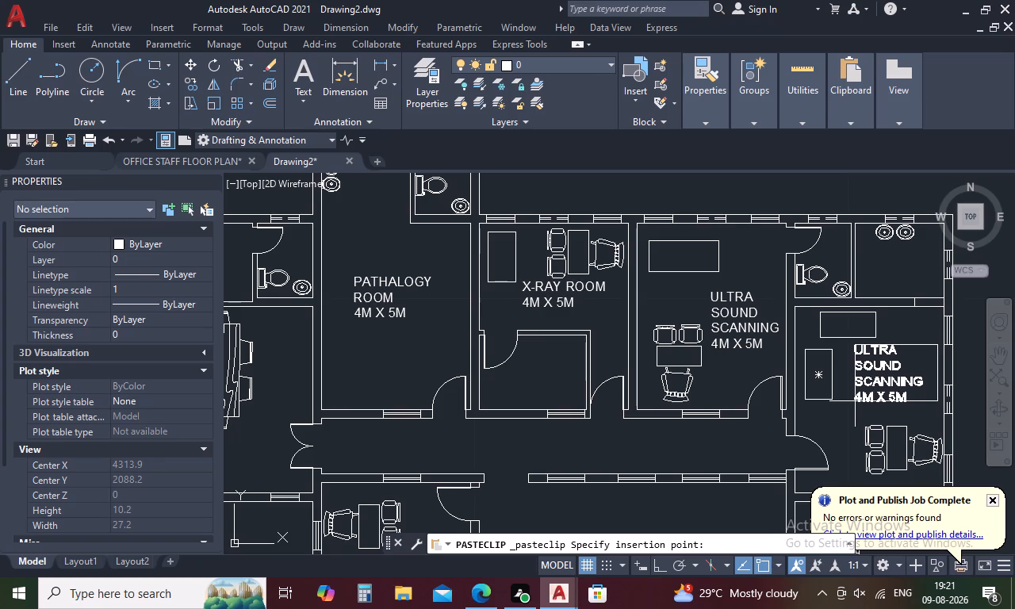
click(852, 403)
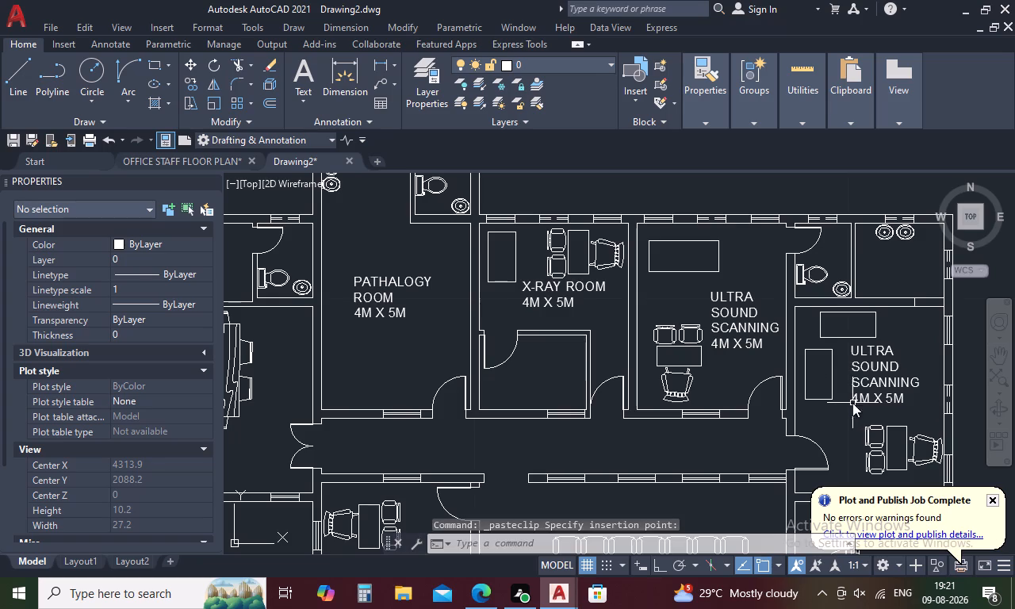
Open the copied label in the easternmost room for editing and widen its text box so ULTRA SOUND fits on one line.
double_click(876, 385)
middle_drag(887, 374, 858, 377)
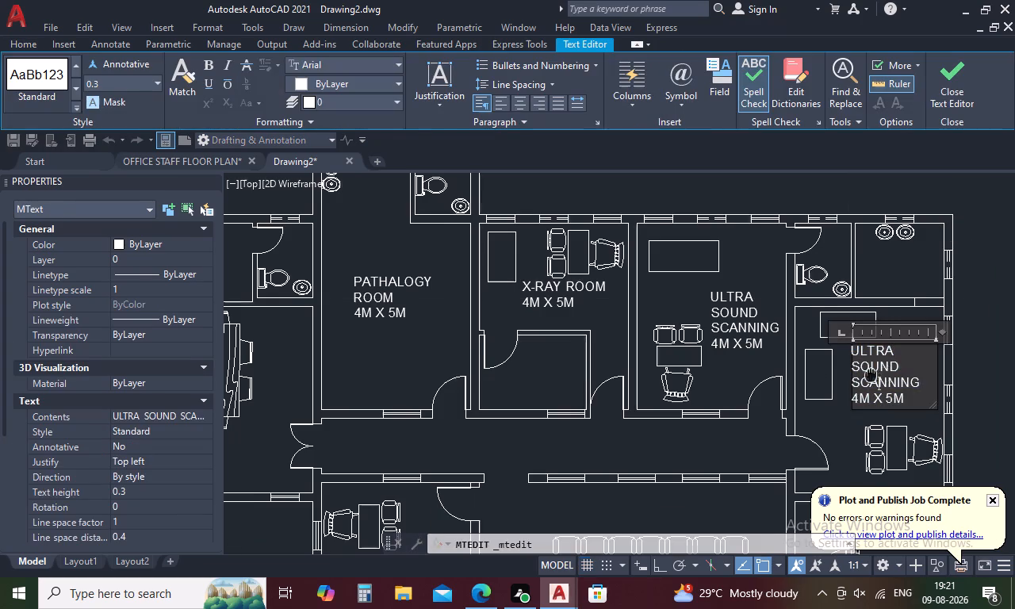
middle_drag(858, 377, 707, 386)
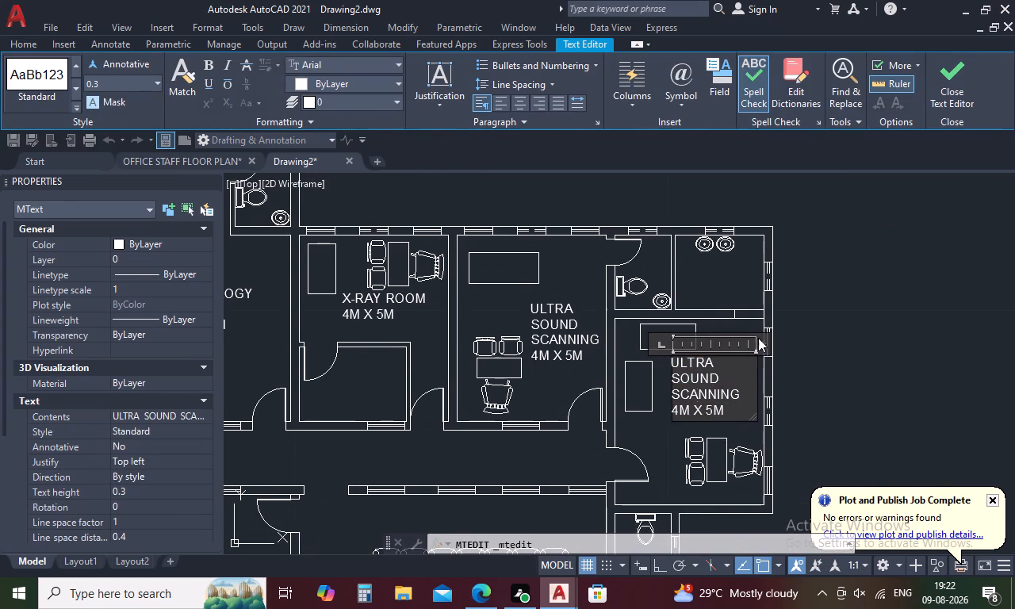
click(760, 338)
drag(760, 344, 802, 344)
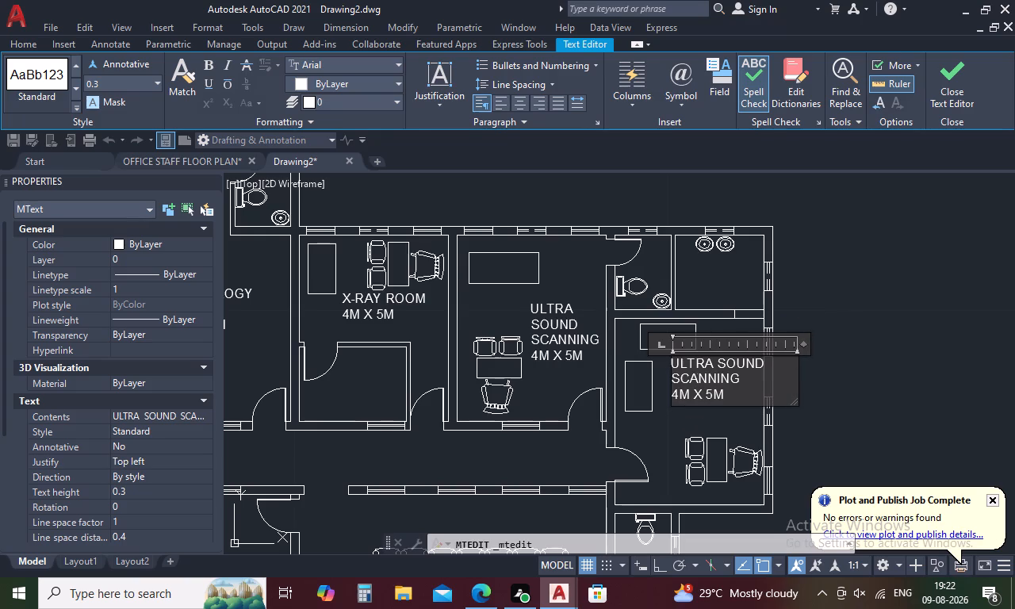
Delete the old ULTRA SOUND SCANNING 4M X 5M text from the copied label in the easternmost room.
click(740, 396)
key(BackSpace)
key(BackSpace)
key(BackSpace)
key(BackSpace)
key(BackSpace)
key(BackSpace)
key(BackSpace)
key(BackSpace)
key(BackSpace)
key(BackSpace)
key(BackSpace)
key(BackSpace)
key(BackSpace)
key(BackSpace)
key(BackSpace)
key(BackSpace)
key(BackSpace)
key(BackSpace)
key(BackSpace)
key(BackSpace)
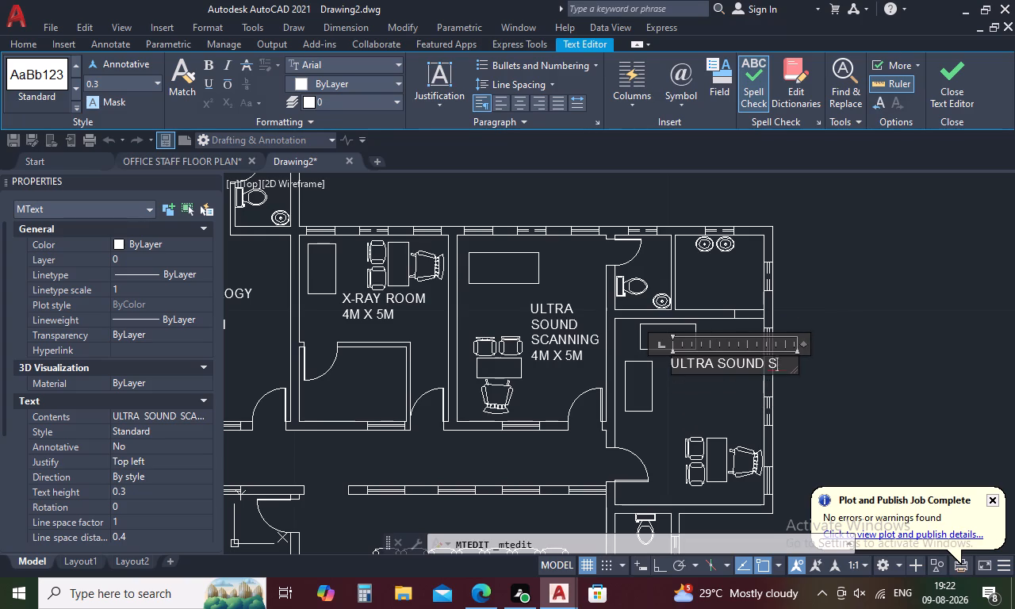
Replace the label text in the room east of ultra sound scanning with "THREAD MILL TEST" and "4M X 5M", narrowing its text box slightly.
key(t)
text(HR)
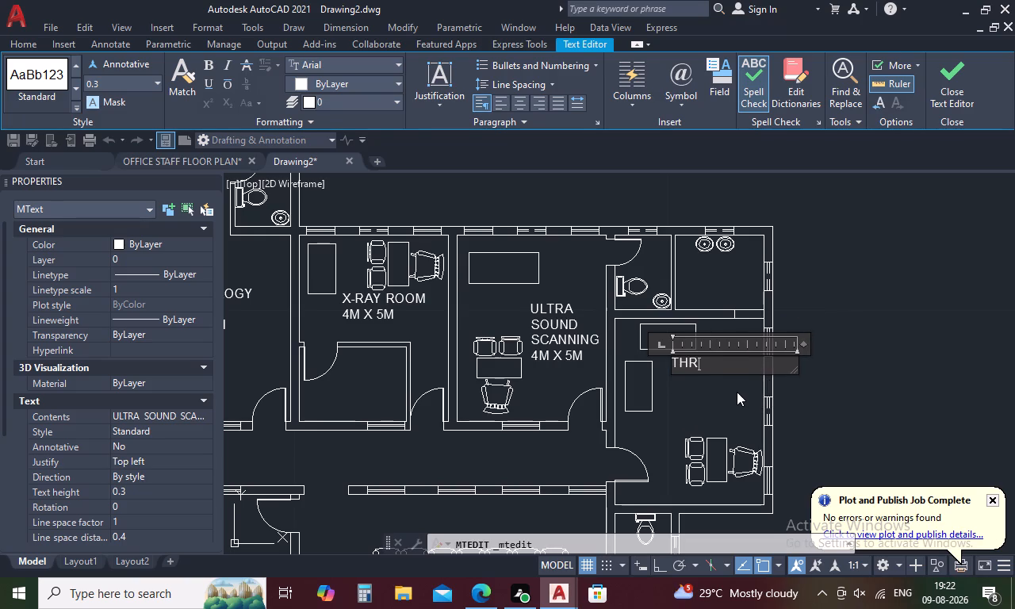
text(EAD MILL)
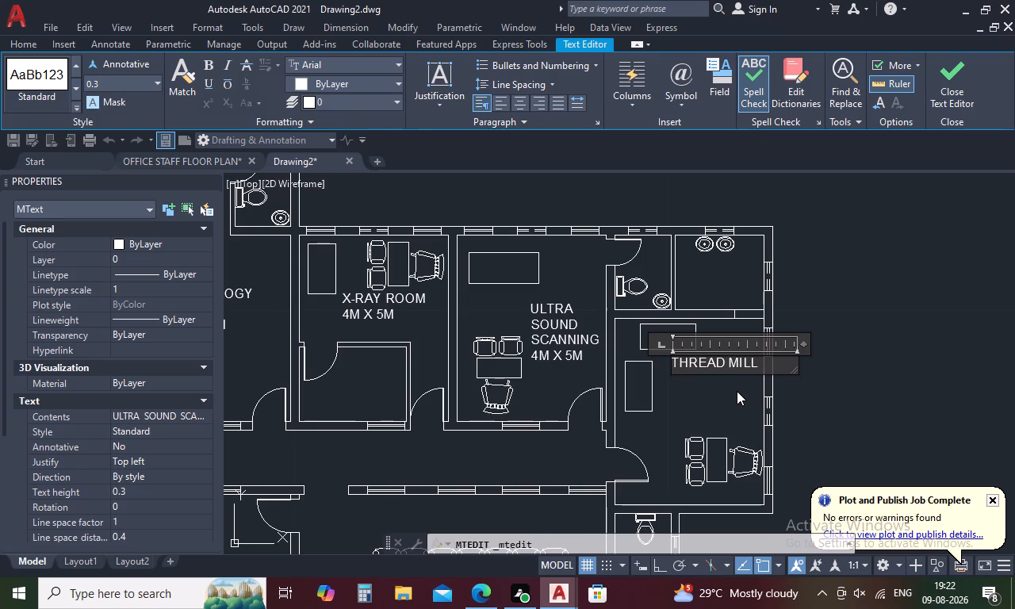
key(space)
text(TEST)
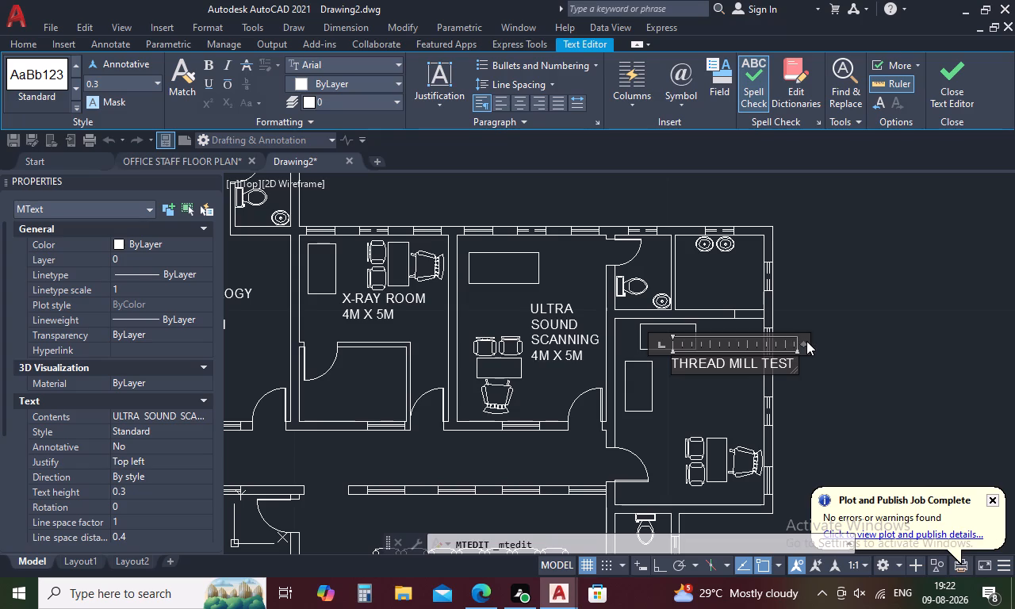
key(space)
drag(801, 344, 790, 345)
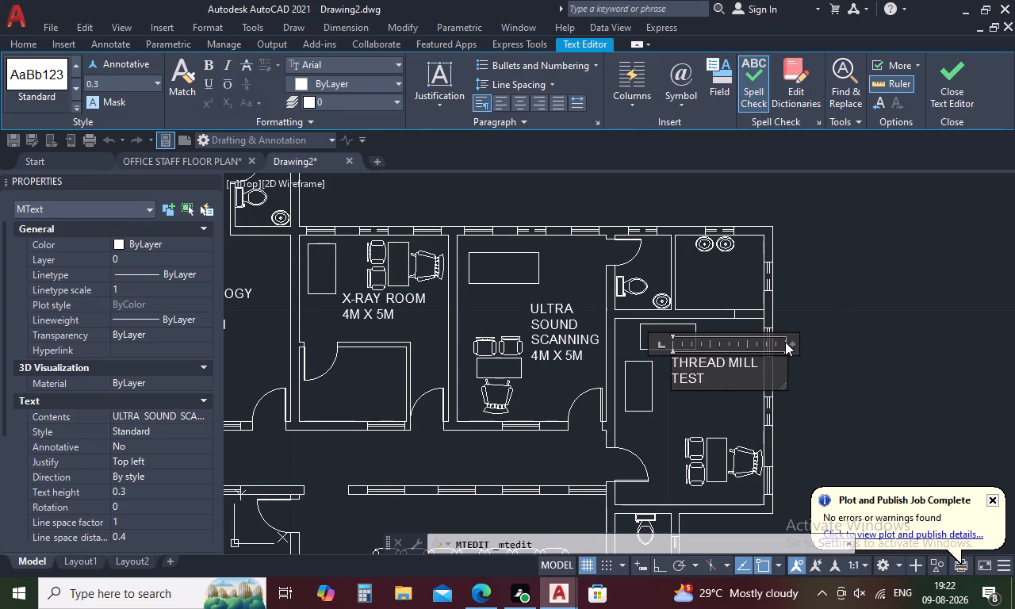
key(Return)
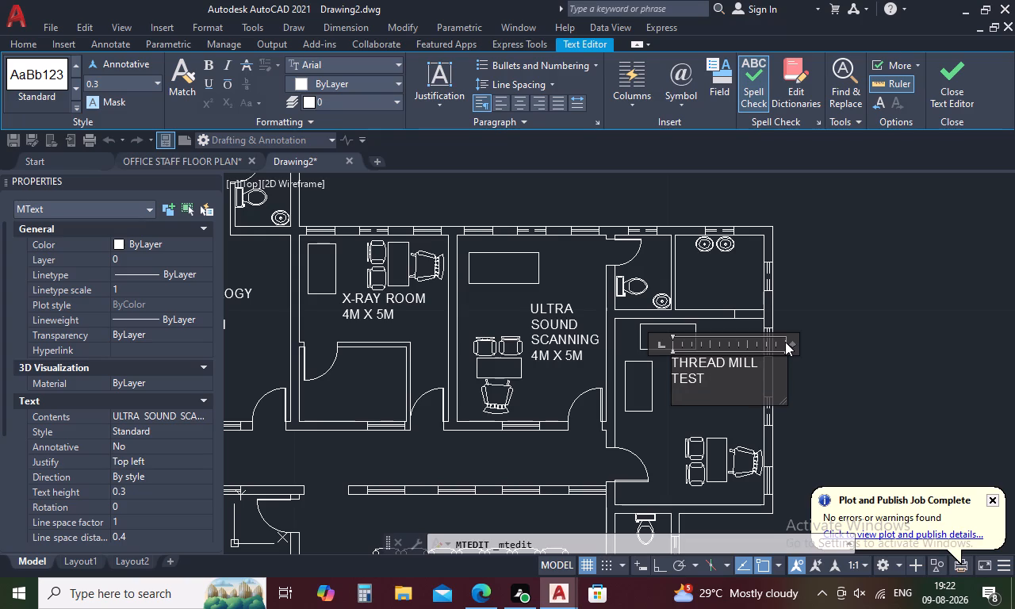
key(4)
text(M X)
key(space)
text(5M)
click(862, 407)
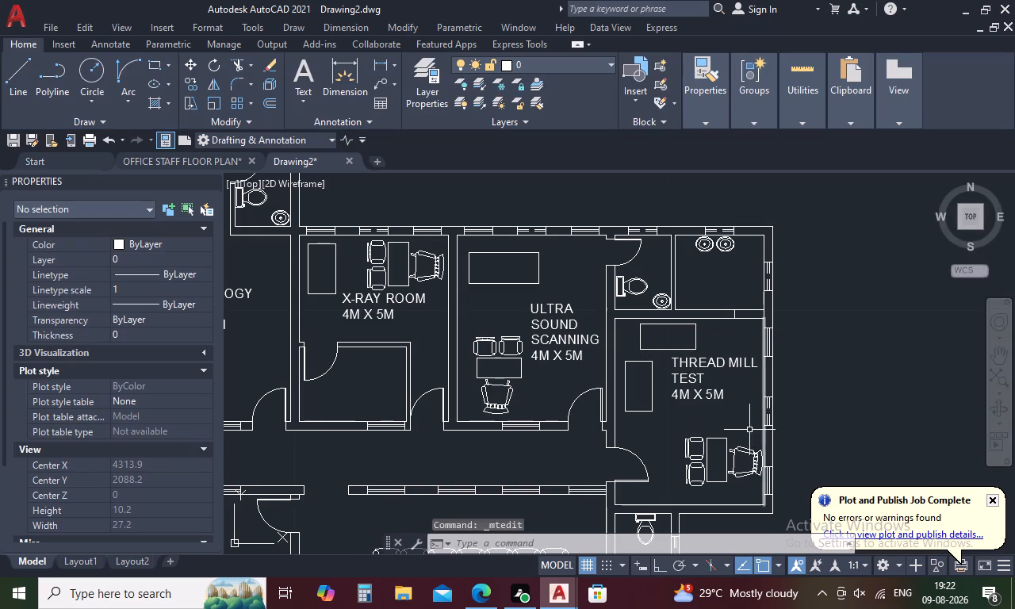
Paste a copy of the ULTRA SOUND SCANNING label into the central corridor.
scroll(714, 377, down, 1)
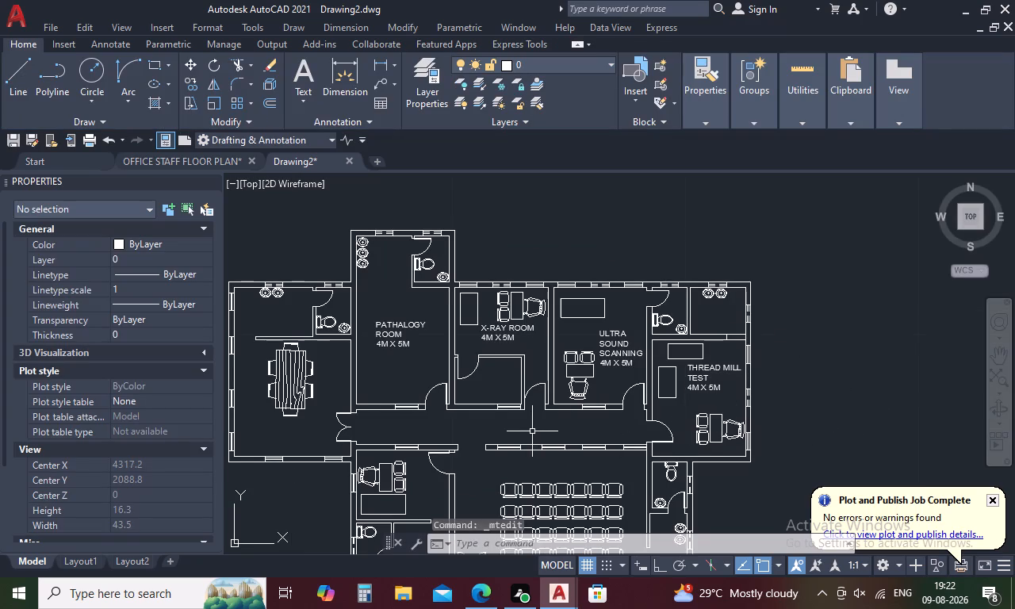
middle_drag(532, 431, 555, 386)
key(ctrl+v)
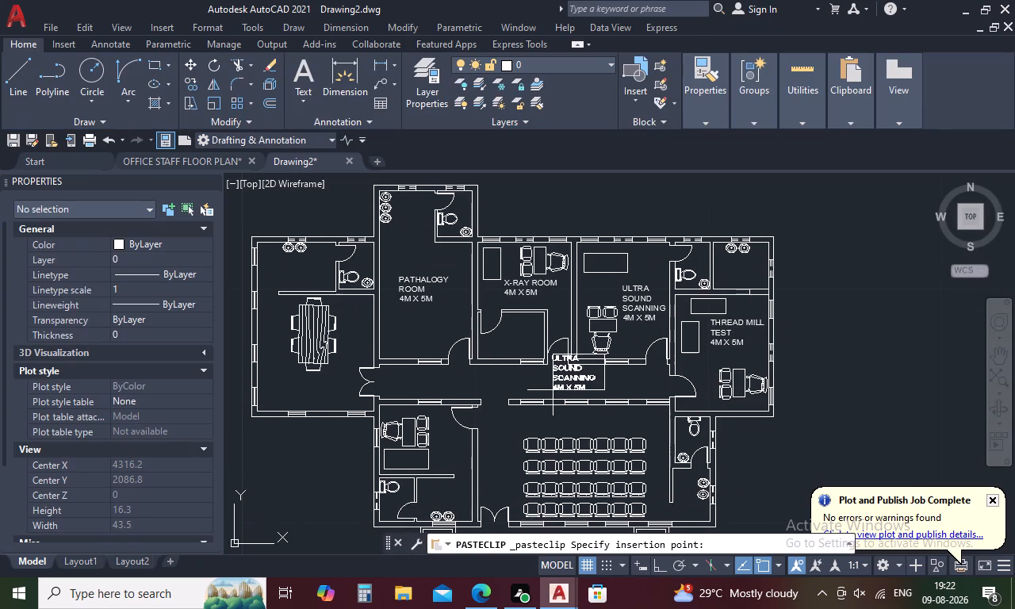
scroll(454, 395, up, 2)
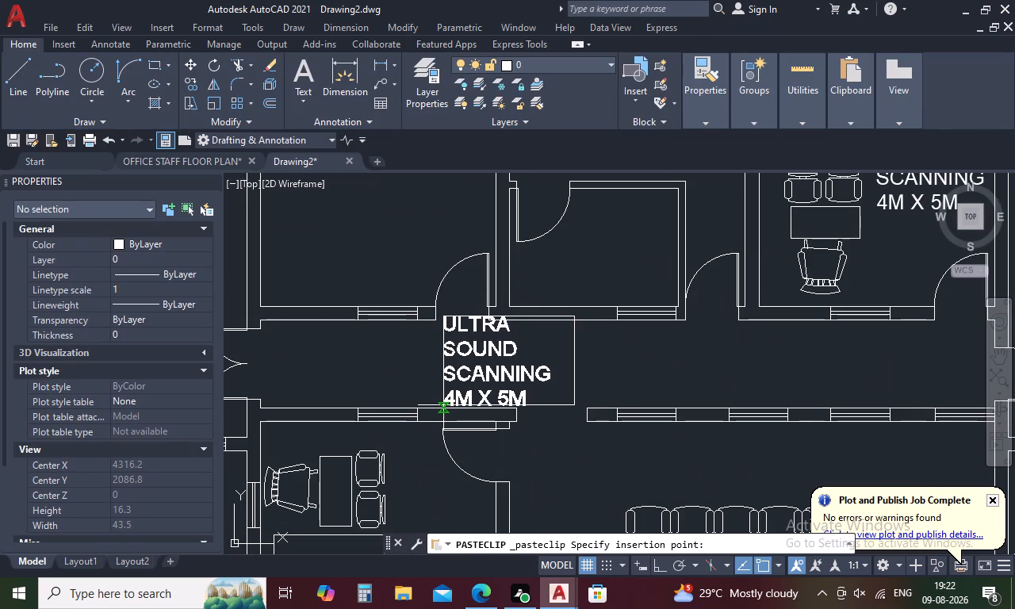
click(443, 405)
Widen the pasted corridor label's text box to about 6.6 and replace its room name with "CORRIDOOR".
double_click(465, 377)
double_click(465, 377)
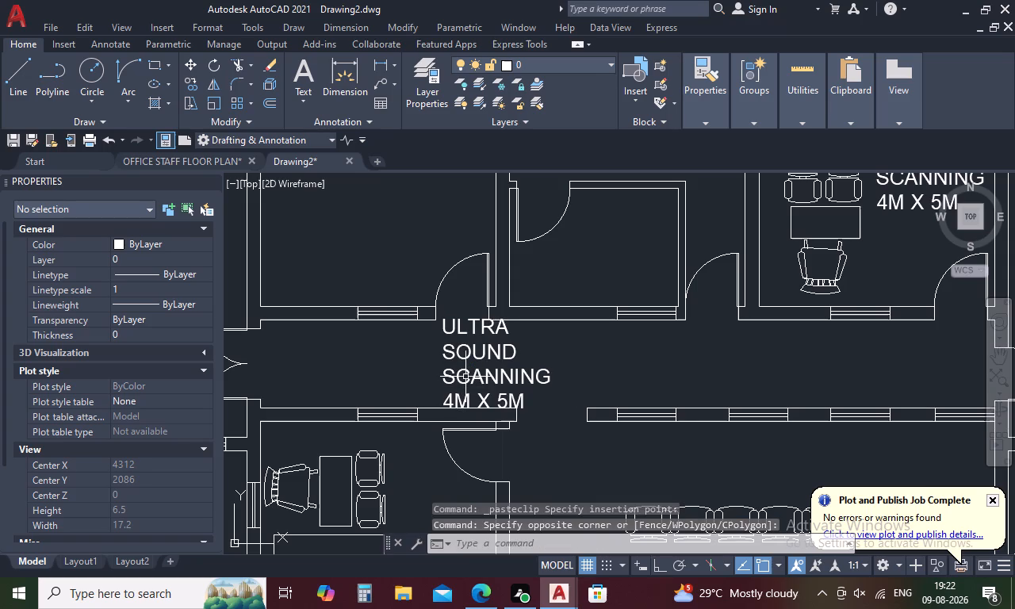
double_click(465, 377)
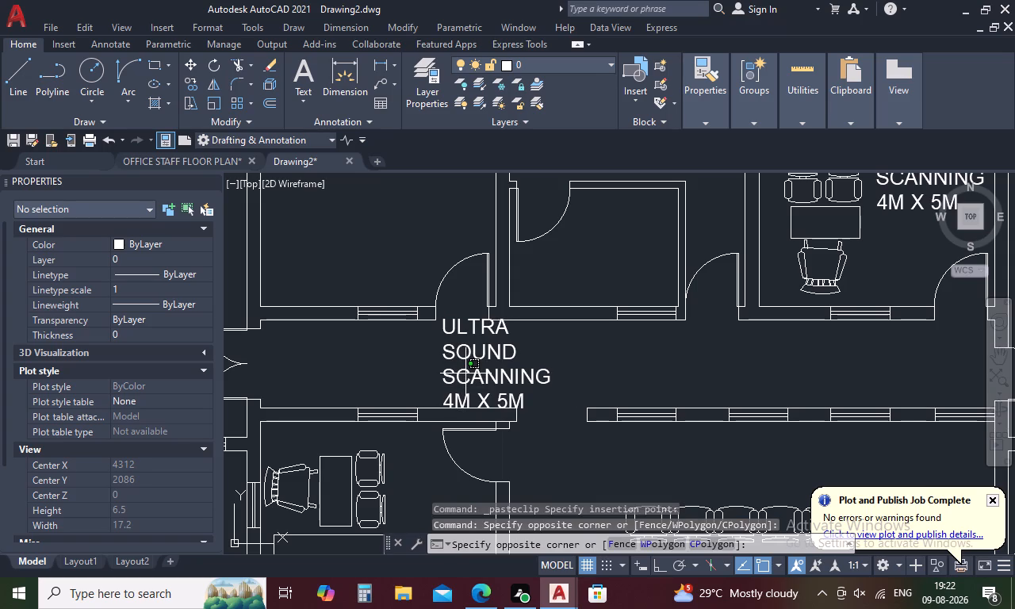
key(Escape)
double_click(465, 373)
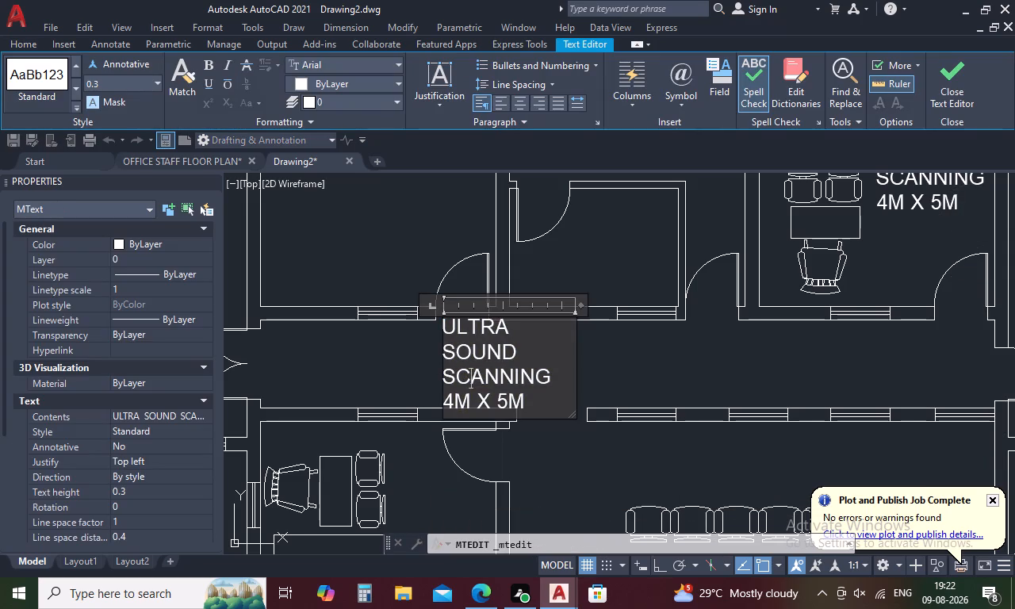
drag(583, 305, 839, 310)
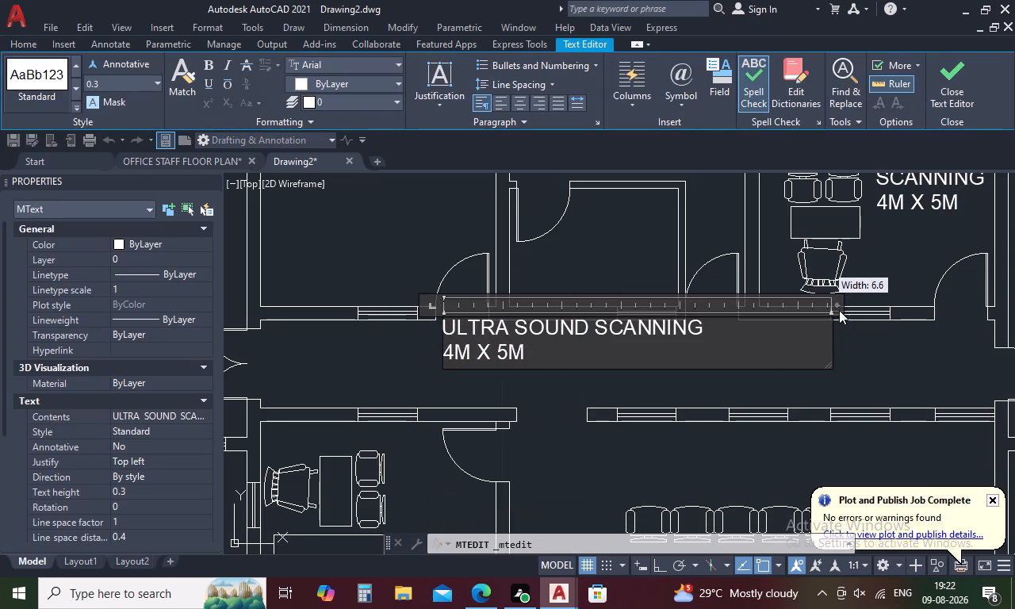
click(707, 334)
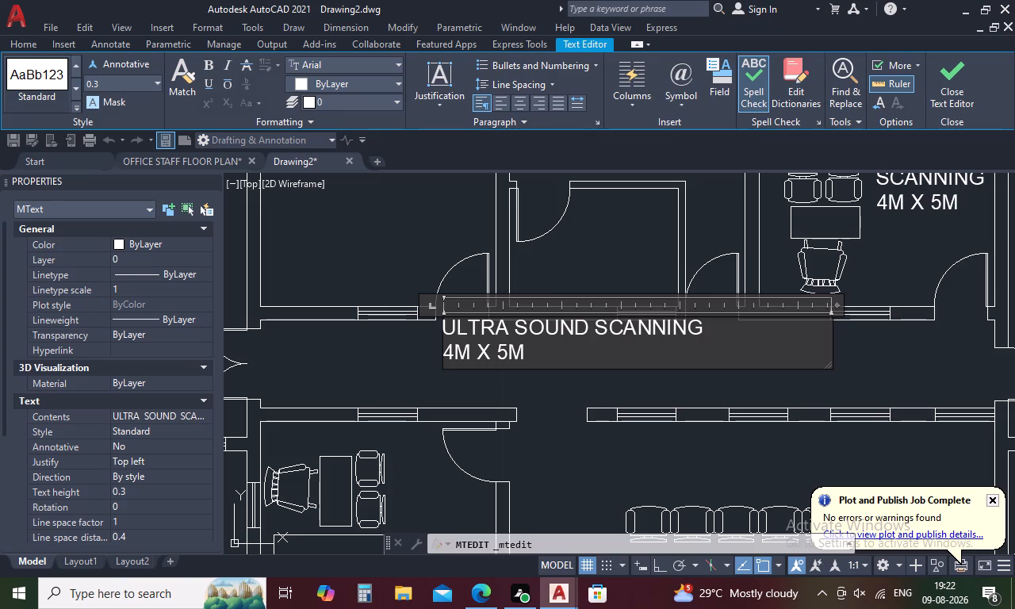
key(BackSpace)
key(BackSpace)
key(BackSpace)
key(BackSpace)
key(BackSpace)
key(BackSpace)
key(BackSpace)
key(BackSpace)
key(BackSpace)
key(BackSpace)
key(BackSpace)
key(BackSpace)
key(BackSpace)
key(BackSpace)
key(BackSpace)
key(BackSpace)
key(BackSpace)
key(BackSpace)
key(BackSpace)
key(BackSpace)
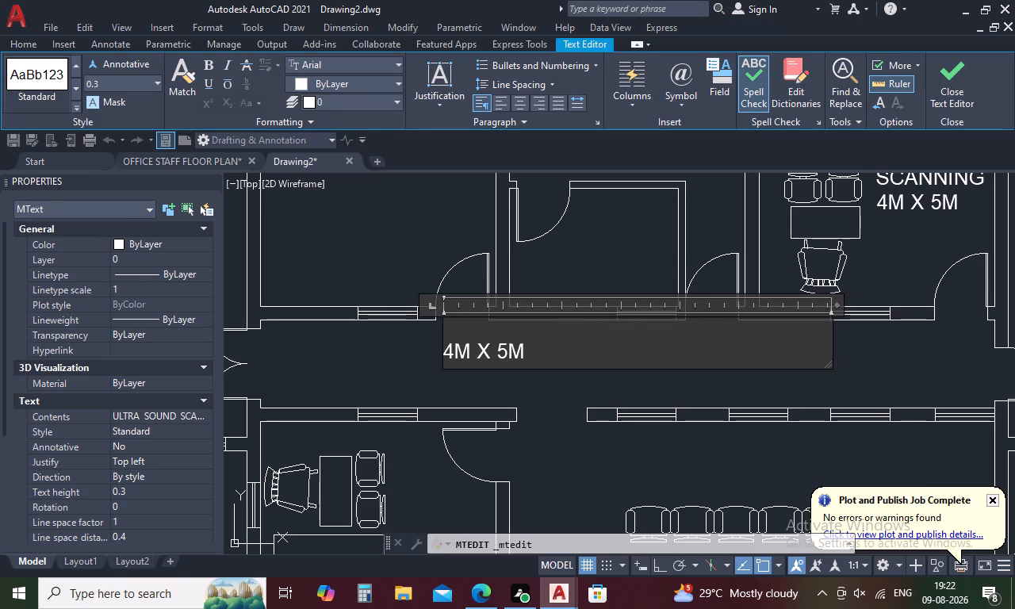
text(CO)
text(RRID)
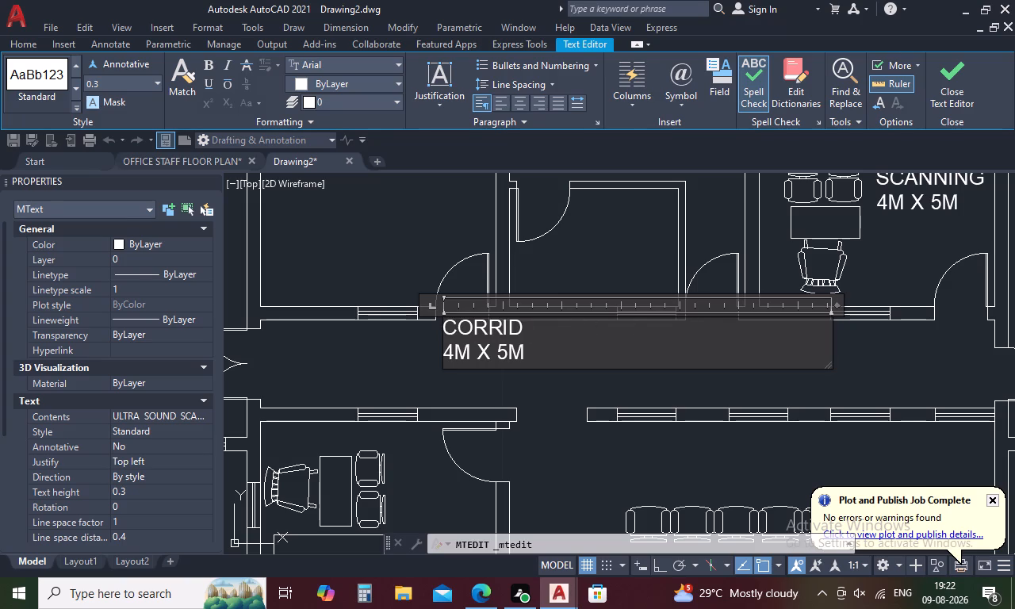
key(o)
key(r)
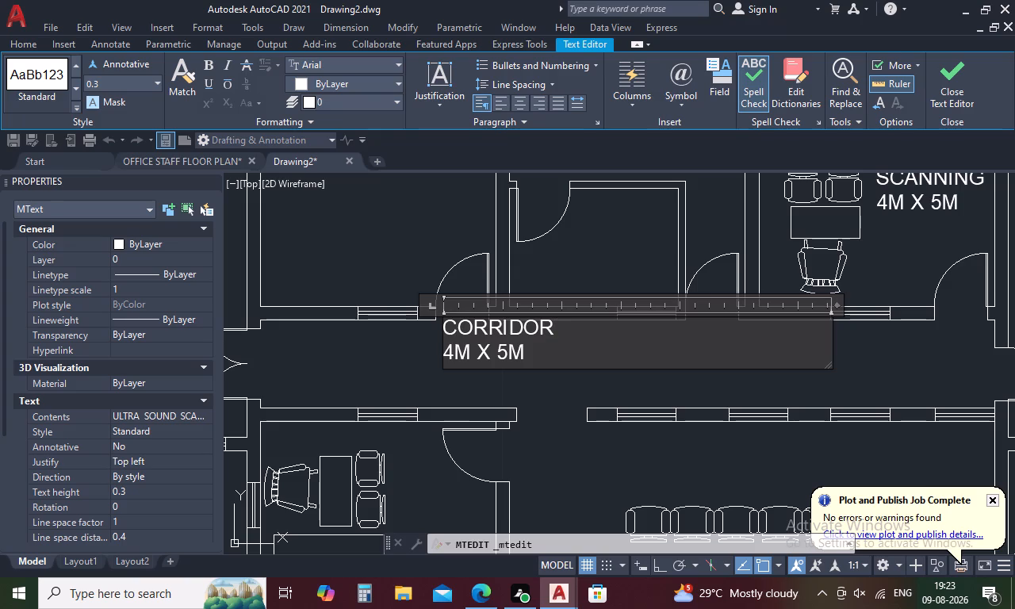
key(BackSpace)
text(OR)
Change the corridor label's size line to "12M X 1.5M" and finish editing the text.
click(502, 351)
text(1.)
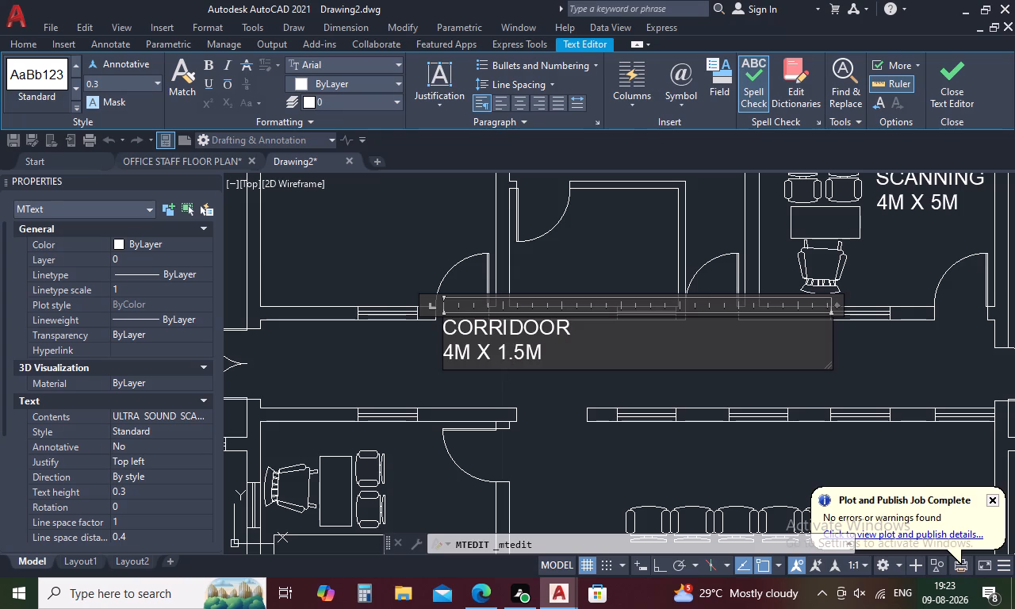
click(453, 347)
key(BackSpace)
text(12)
click(596, 370)
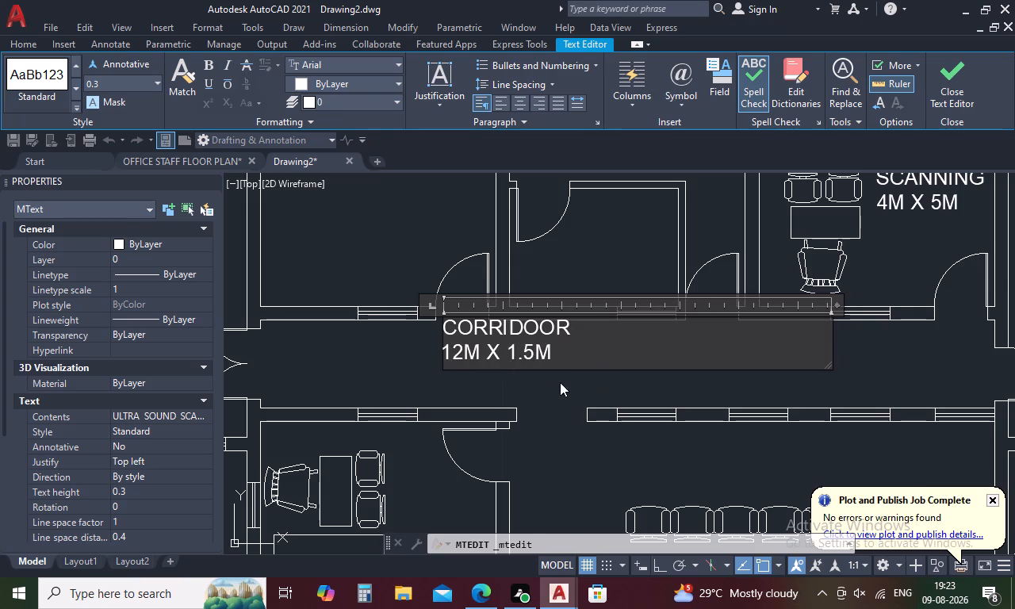
click(560, 383)
Move the CORRIDOOR label to the middle of the corridor, clear of the wall lines.
click(534, 354)
right_click(534, 354)
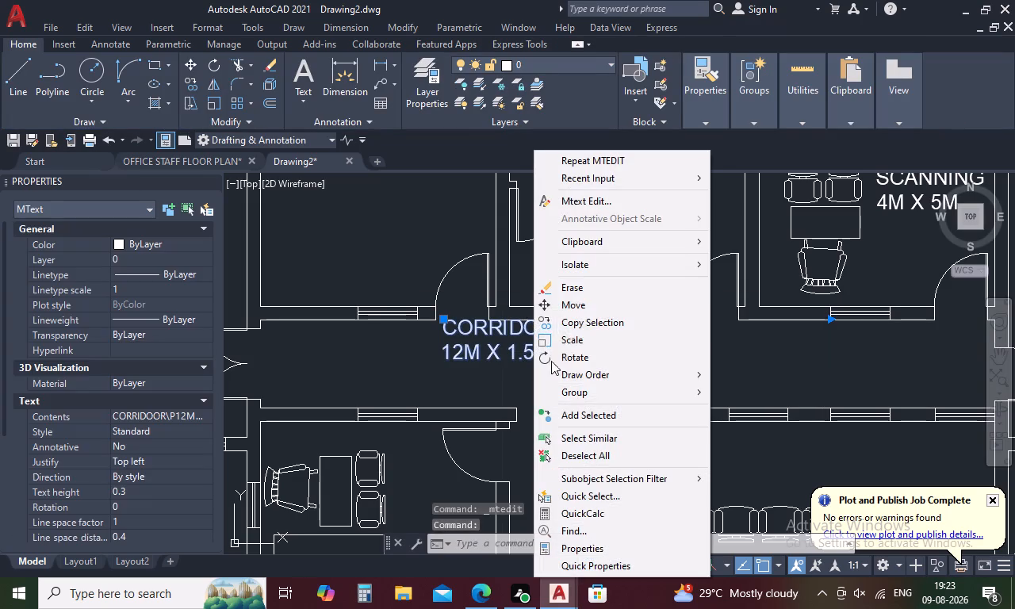
click(585, 307)
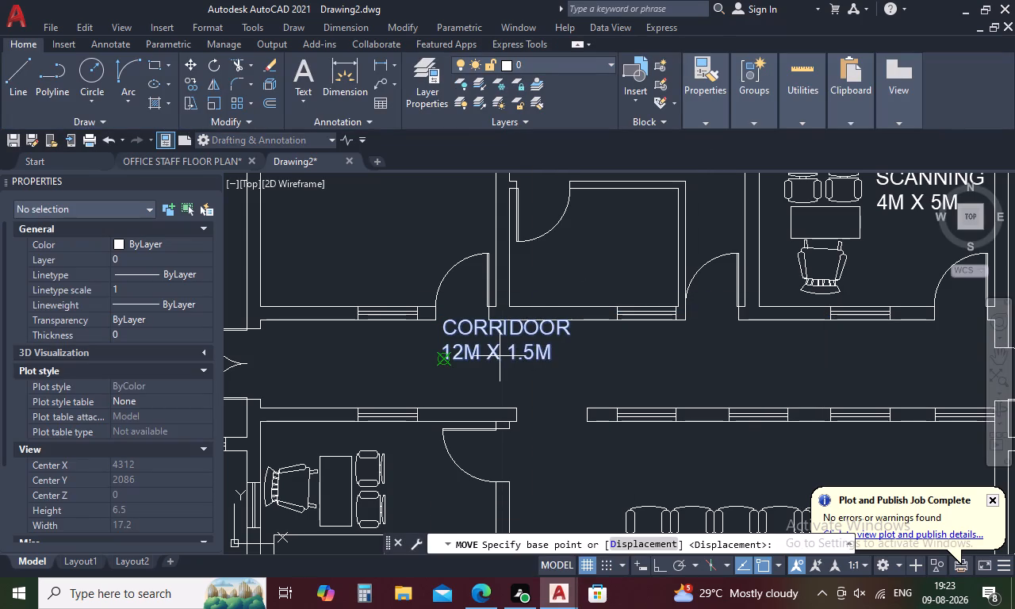
click(500, 356)
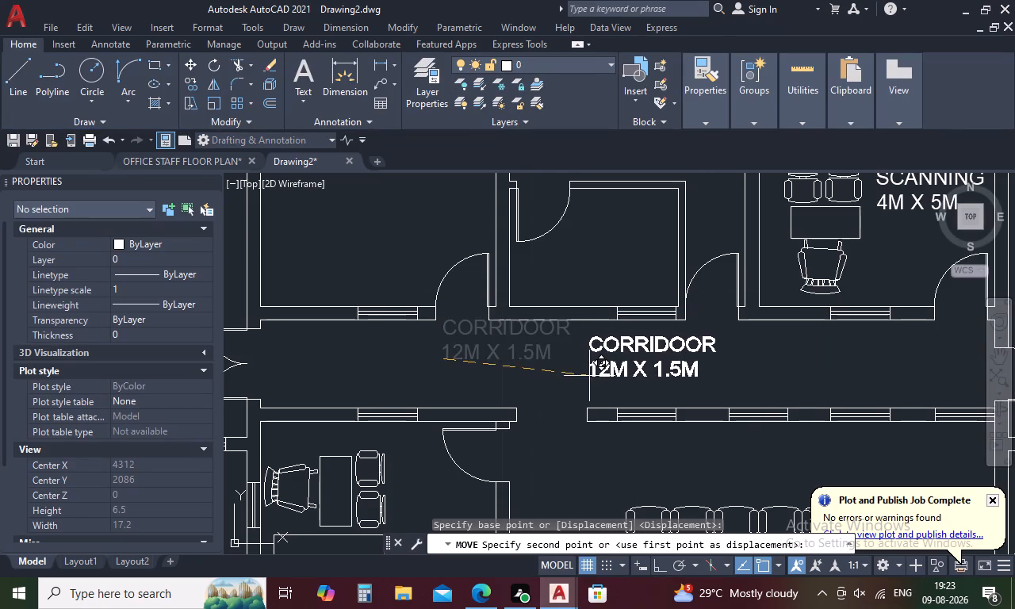
click(599, 381)
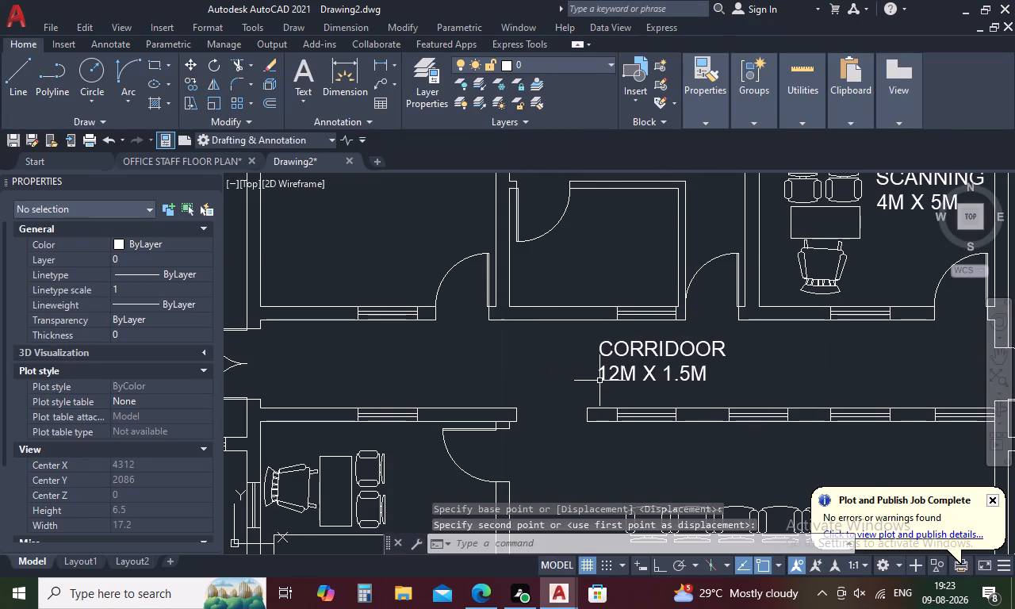
Paste a copy of the ULTRA SOUND SCANNING label beside the desk in the furnished office below the corridor.
scroll(599, 381, down, 1)
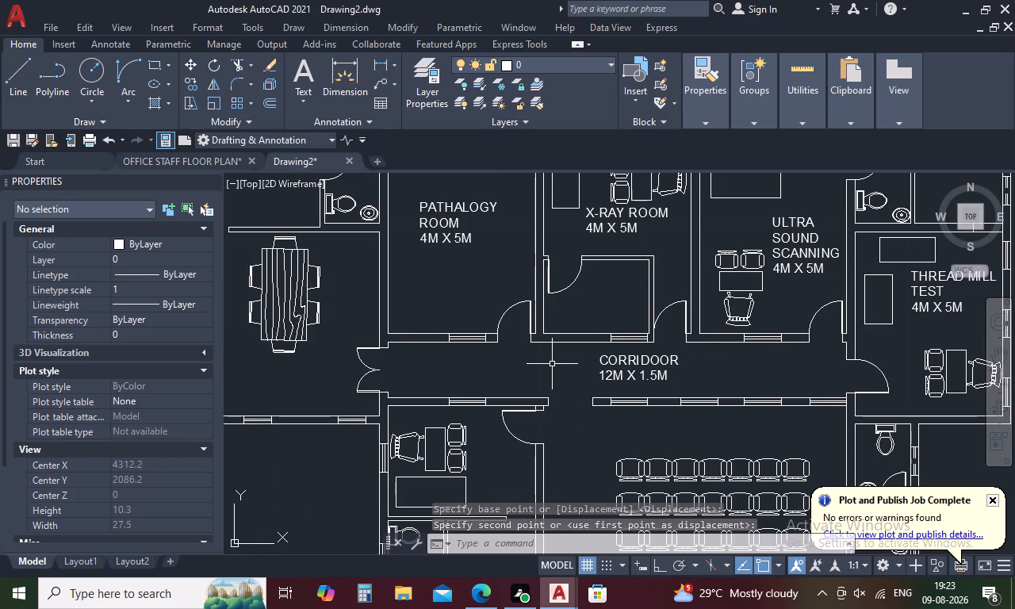
middle_drag(552, 367, 571, 333)
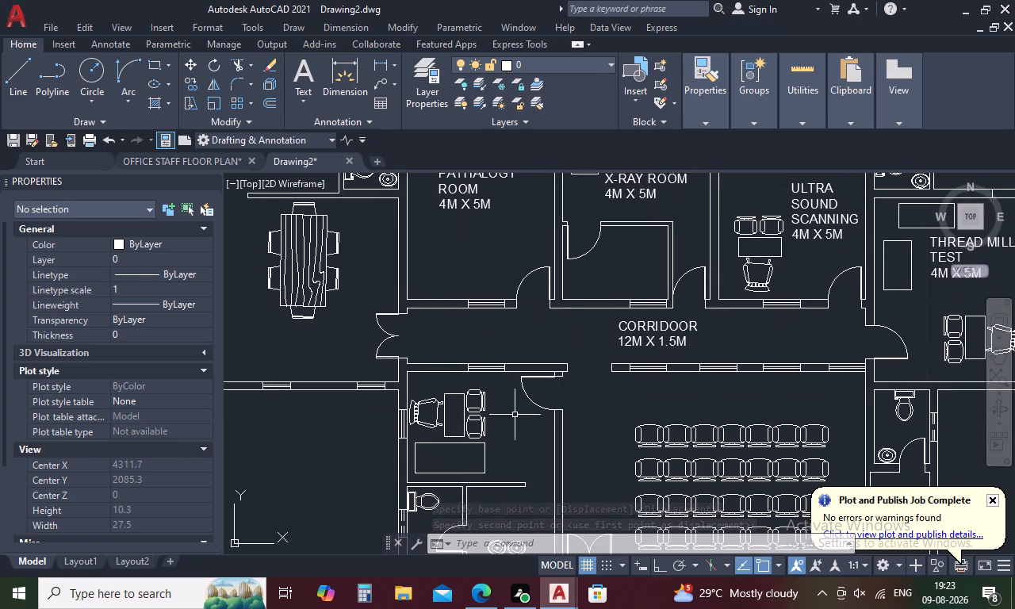
key(ctrl+v)
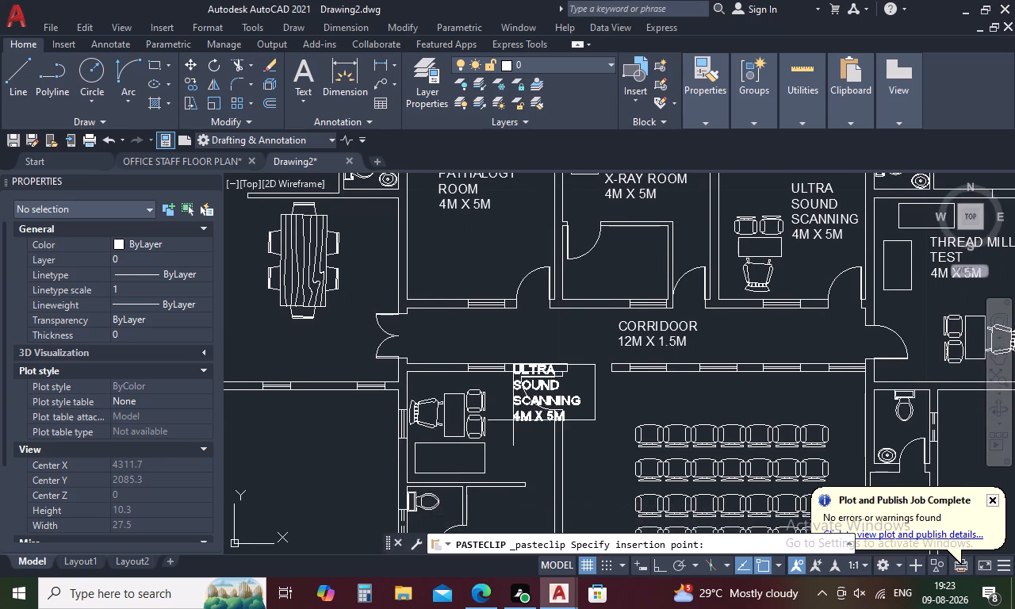
scroll(480, 448, up, 1)
middle_drag(480, 448, 492, 343)
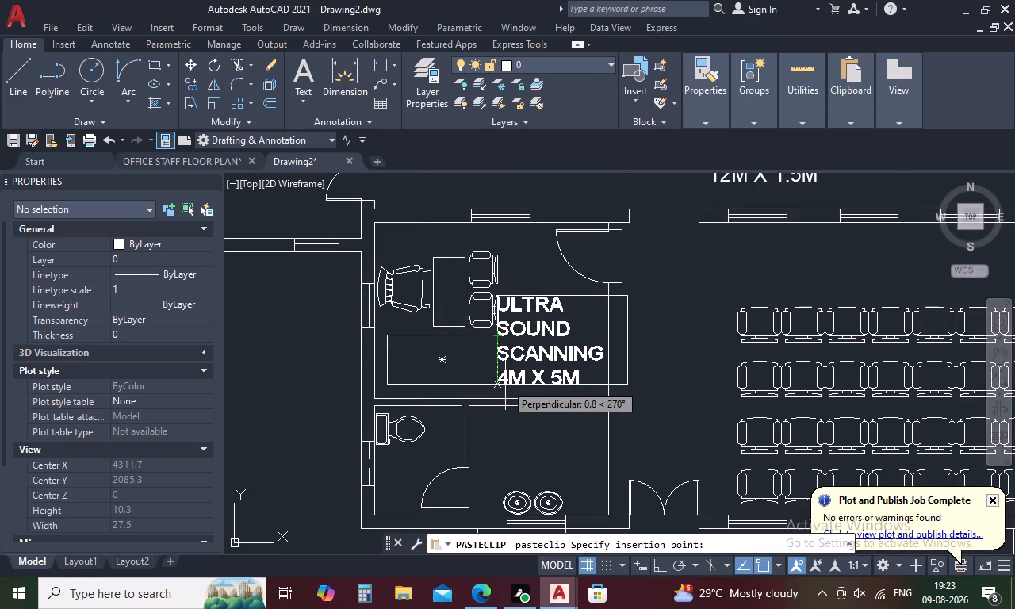
click(513, 381)
Replace the whole text of the pasted office label with "DOCTOR OFFICE" and finish editing.
double_click(524, 350)
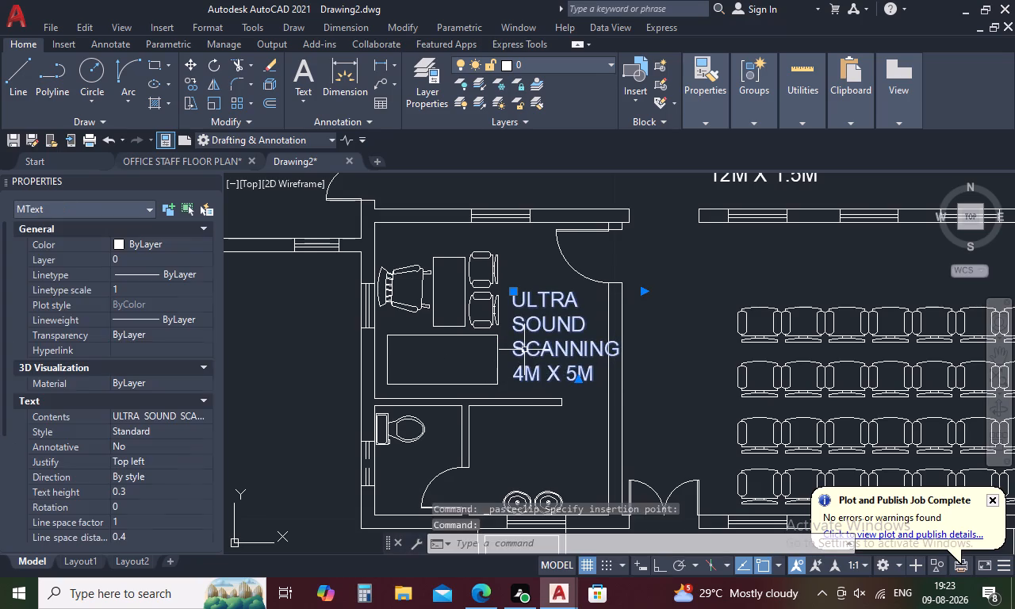
click(591, 377)
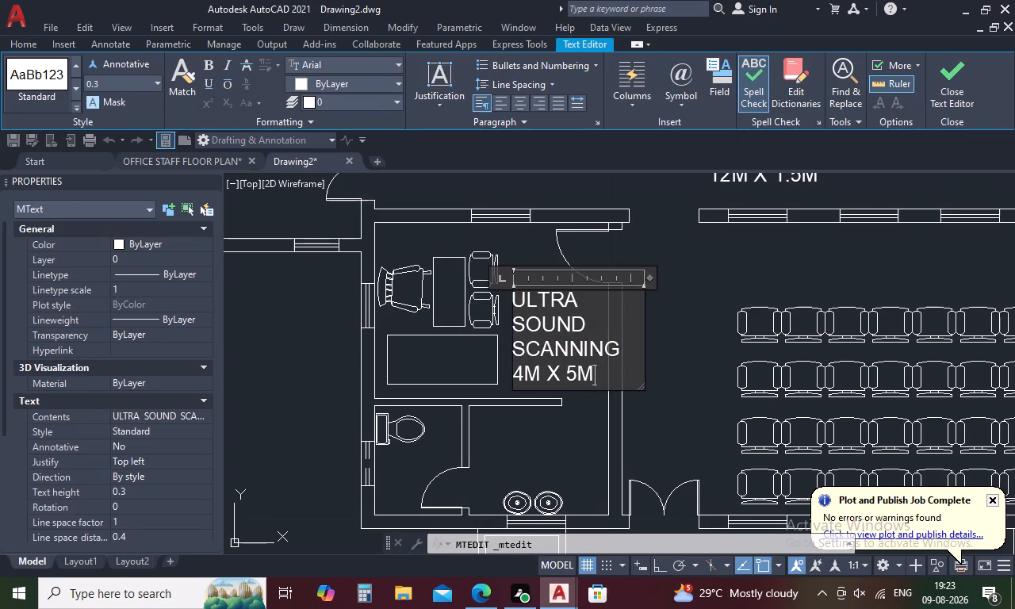
click(592, 378)
key(BackSpace)
key(BackSpace)
key(BackSpace)
key(BackSpace)
key(BackSpace)
key(BackSpace)
key(BackSpace)
key(BackSpace)
key(BackSpace)
key(BackSpace)
key(BackSpace)
key(BackSpace)
key(BackSpace)
key(BackSpace)
key(BackSpace)
key(BackSpace)
key(BackSpace)
key(BackSpace)
key(BackSpace)
key(BackSpace)
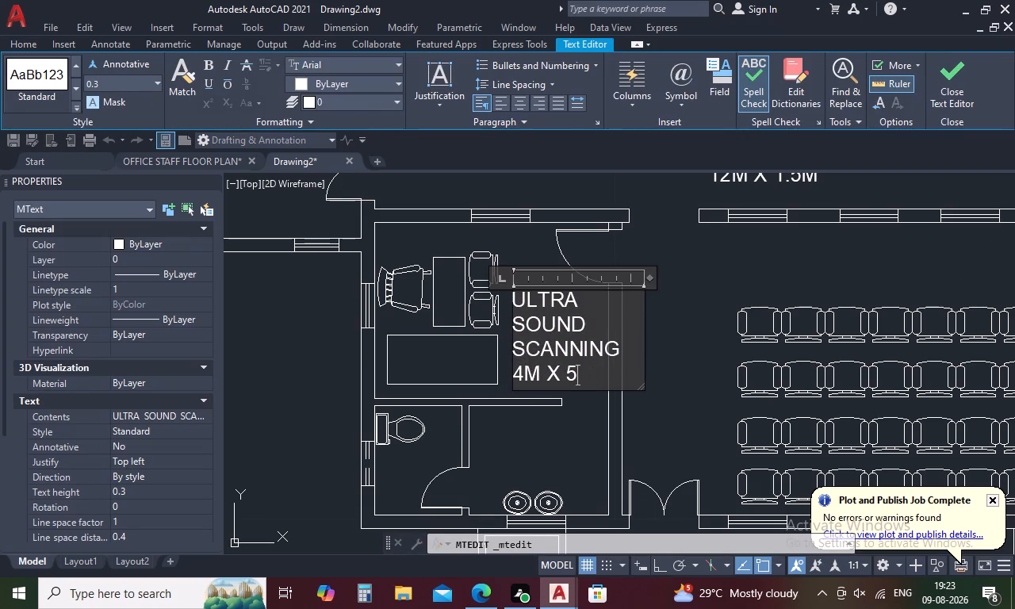
text(DO)
text(CTOR OFFI)
text(CE)
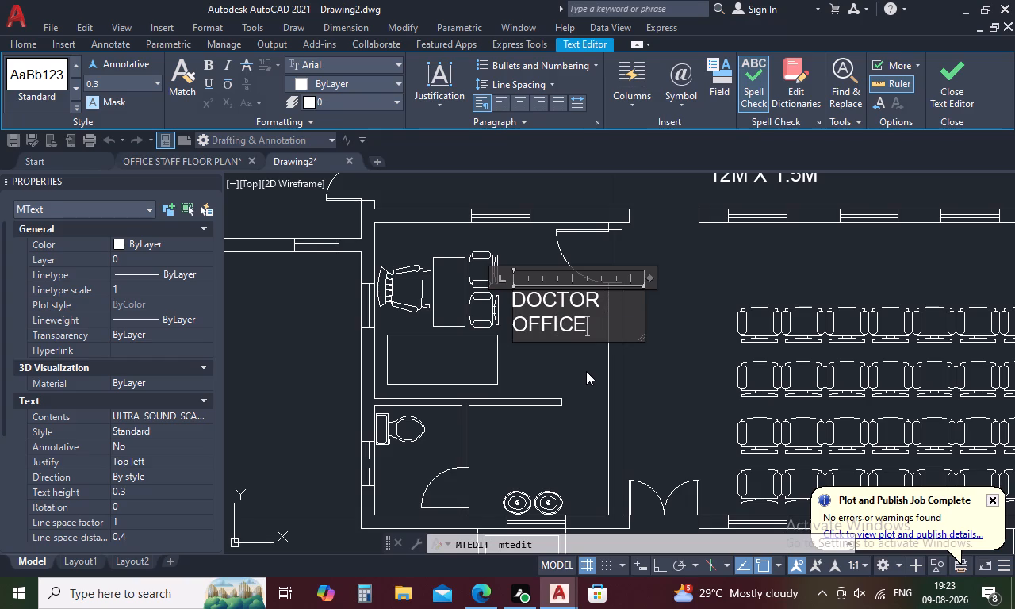
click(578, 379)
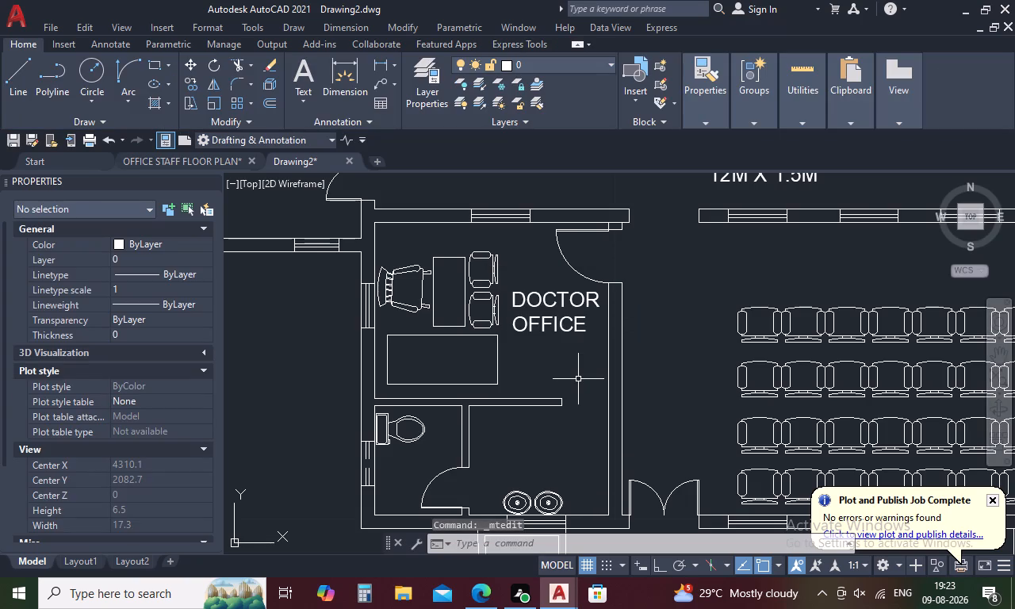
Paste another copy of the ULTRA SOUND SCANNING label into the porch outside the main double door.
scroll(569, 341, down, 1)
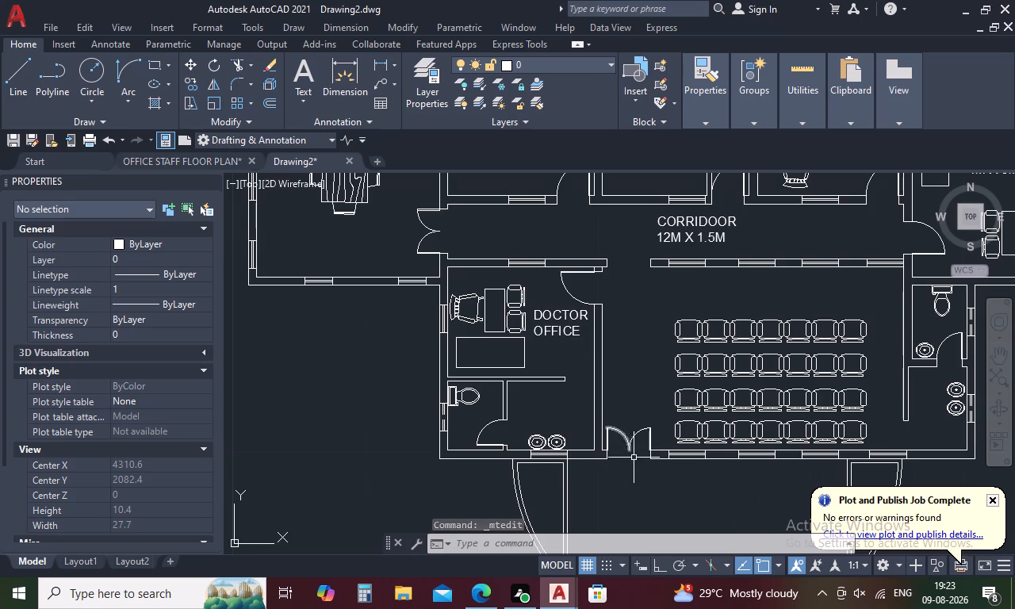
middle_drag(637, 477, 596, 322)
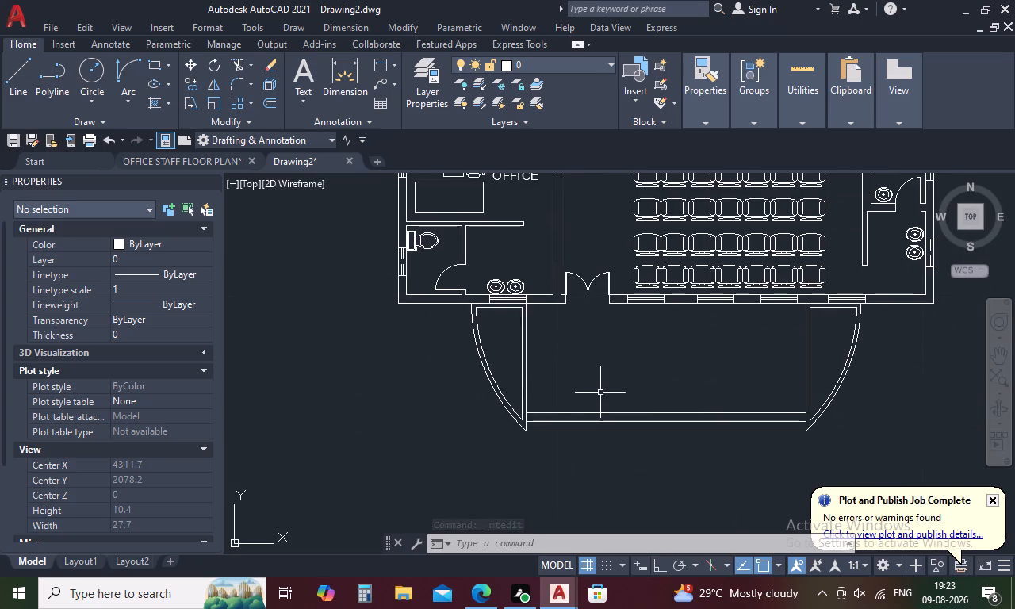
key(ctrl+v)
click(610, 376)
Widen the porch label's text box, replace its whole text with "ENTRANCE" and finish editing.
double_click(621, 362)
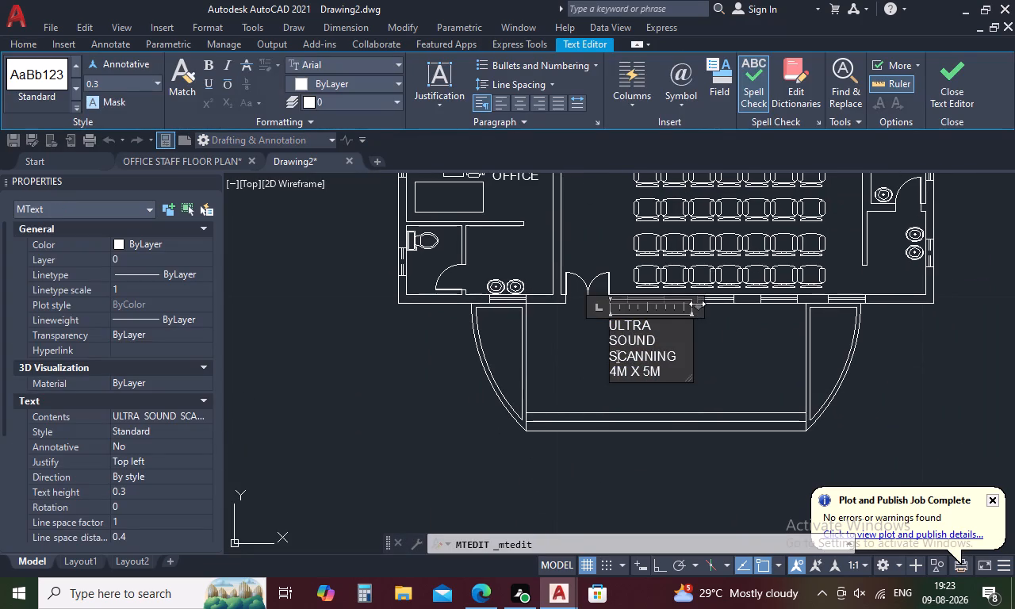
drag(697, 304, 783, 308)
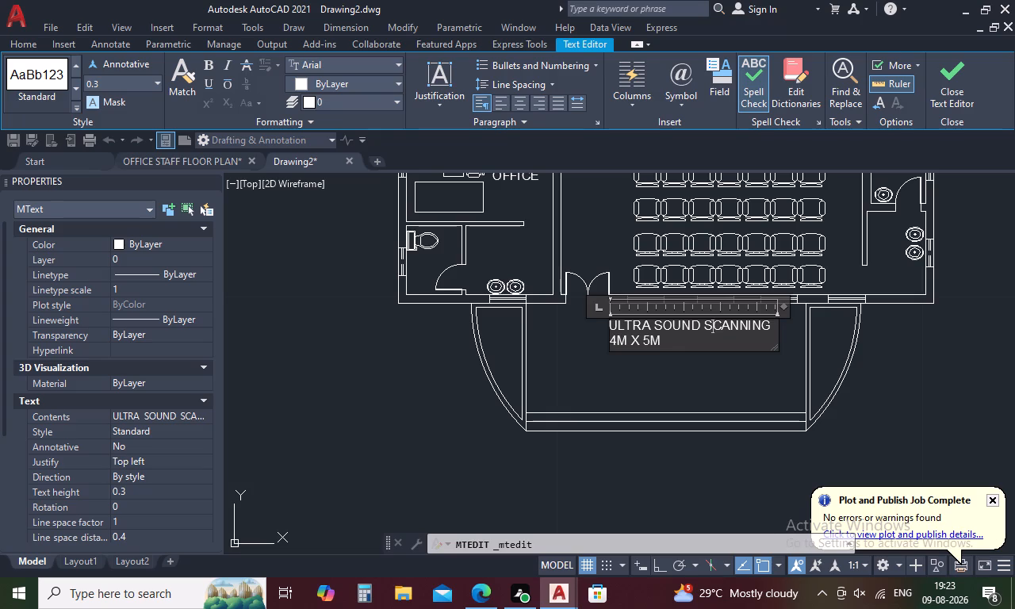
click(676, 338)
key(BackSpace)
key(BackSpace)
key(BackSpace)
key(BackSpace)
key(BackSpace)
key(BackSpace)
key(BackSpace)
key(BackSpace)
key(BackSpace)
key(BackSpace)
key(BackSpace)
key(BackSpace)
key(BackSpace)
key(BackSpace)
key(BackSpace)
key(BackSpace)
key(BackSpace)
key(BackSpace)
key(BackSpace)
key(BackSpace)
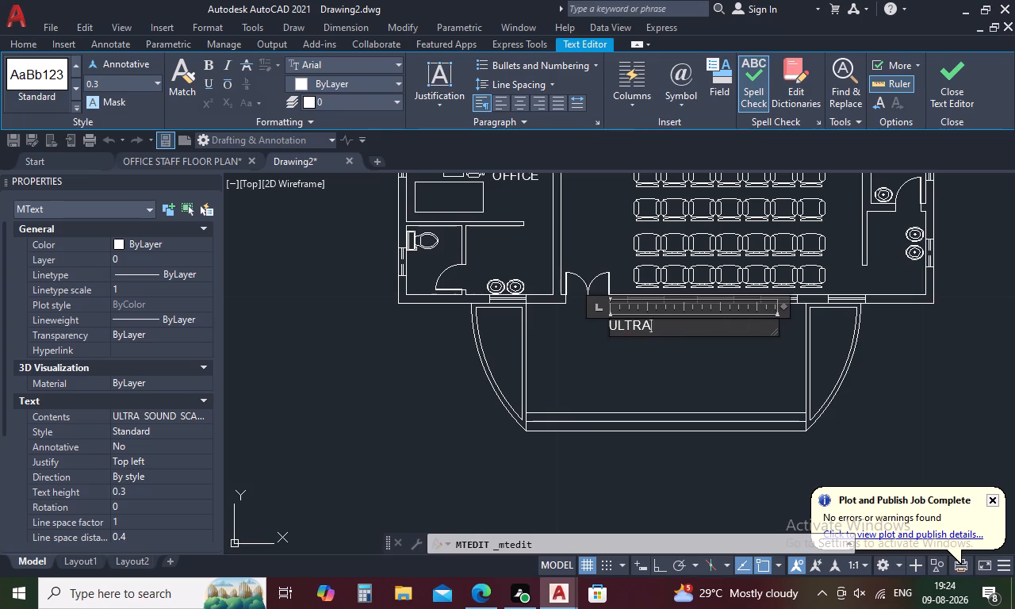
text(ENTRABC)
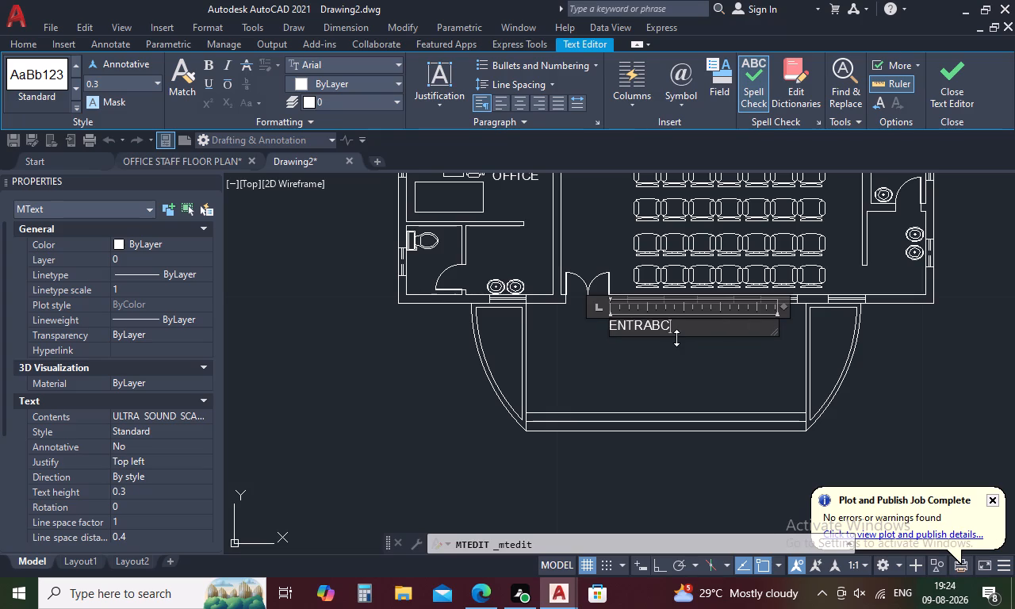
key(e)
key(BackSpace)
key(BackSpace)
key(BackSpace)
text(NCE)
click(653, 376)
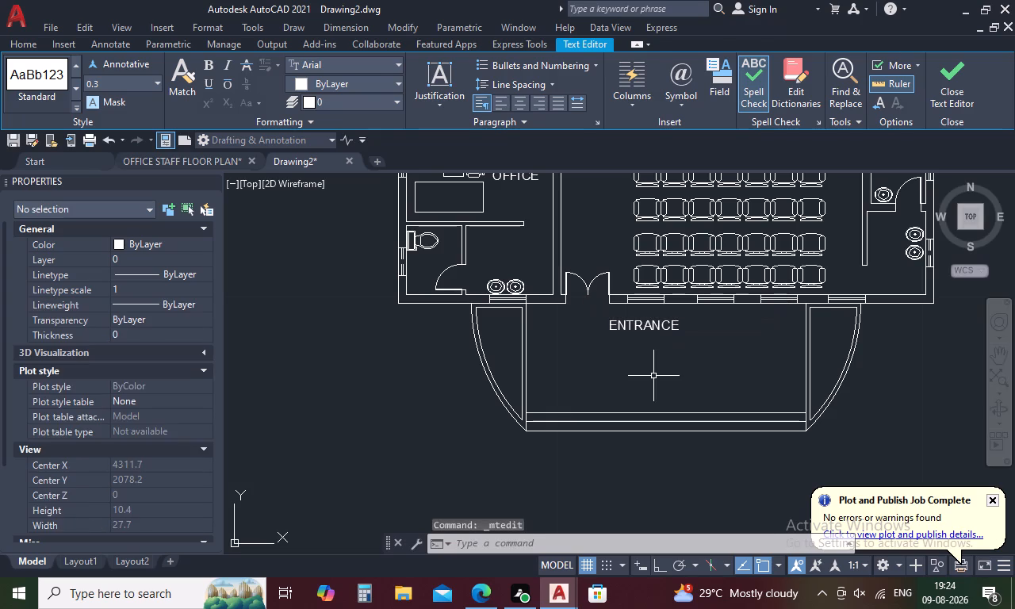
Move the ENTRANCE label slightly down and across, closer to the middle of the porch.
click(644, 322)
right_click(644, 322)
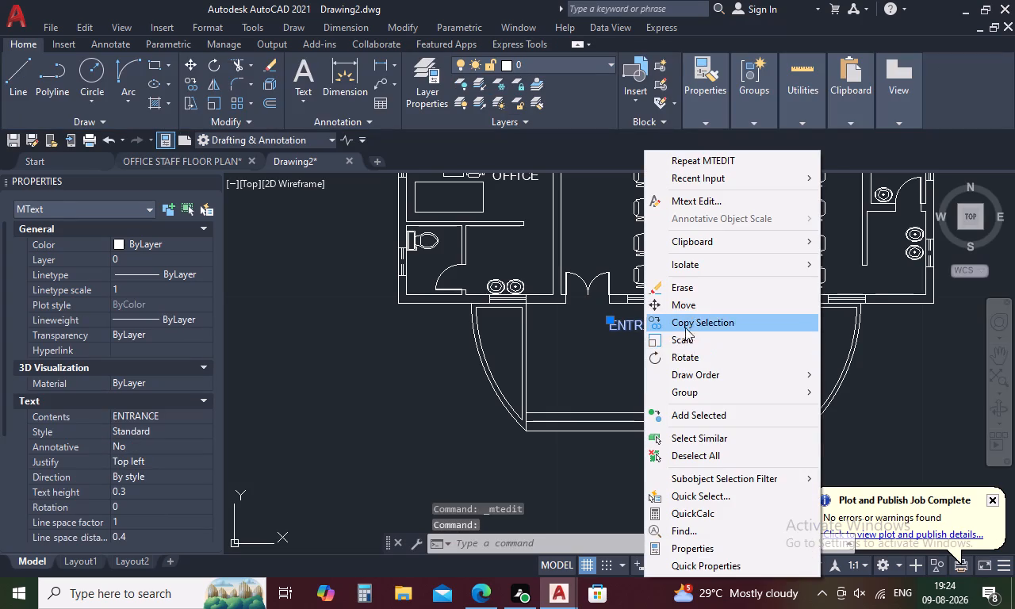
click(688, 304)
click(642, 330)
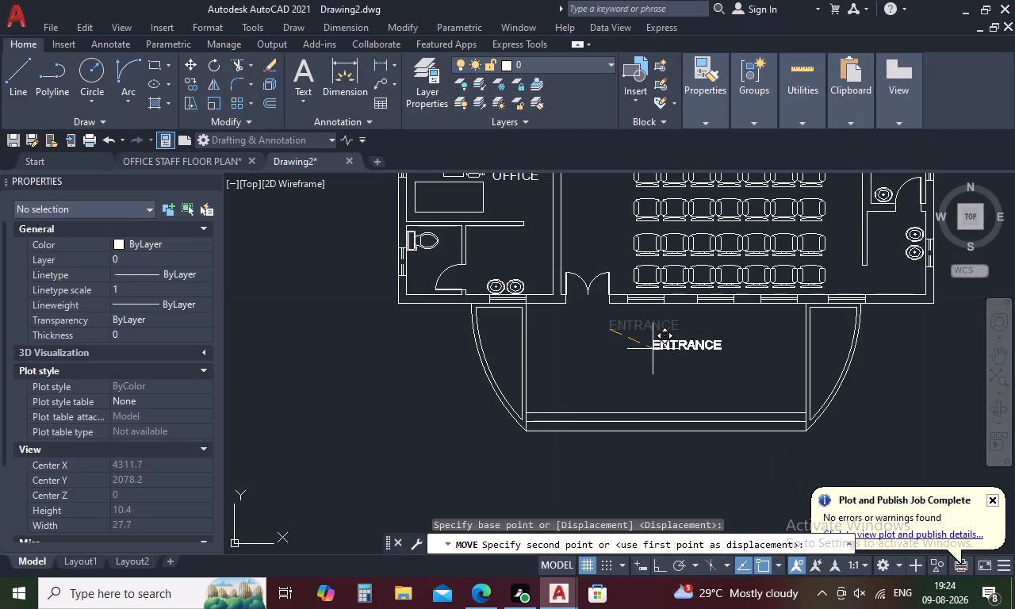
click(638, 350)
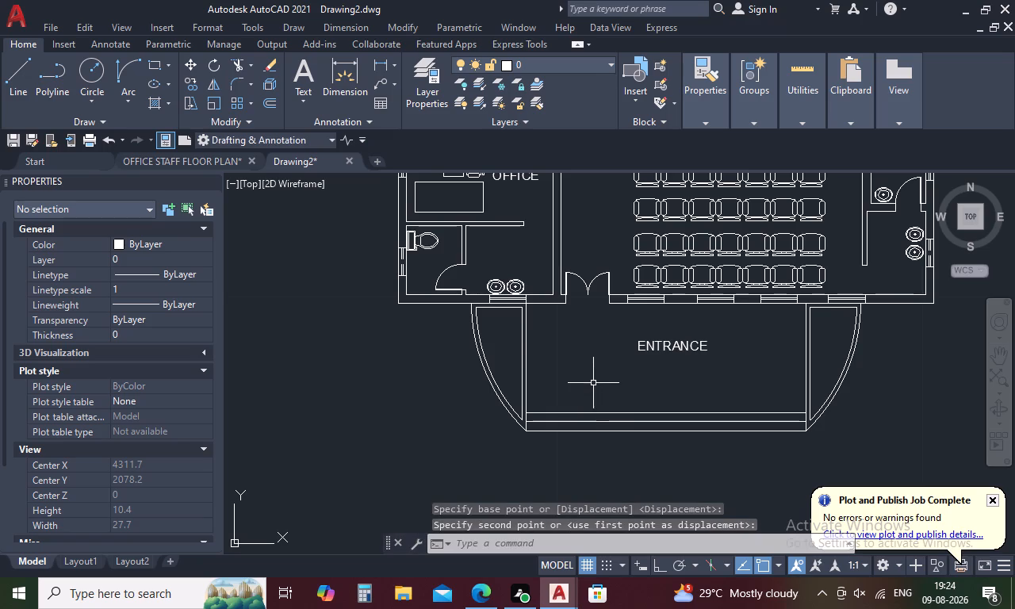
Paste a copy of the ULTRA SOUND SCANNING label into the hall with the rows of chairs.
scroll(593, 383, down, 1)
middle_drag(593, 338, 569, 410)
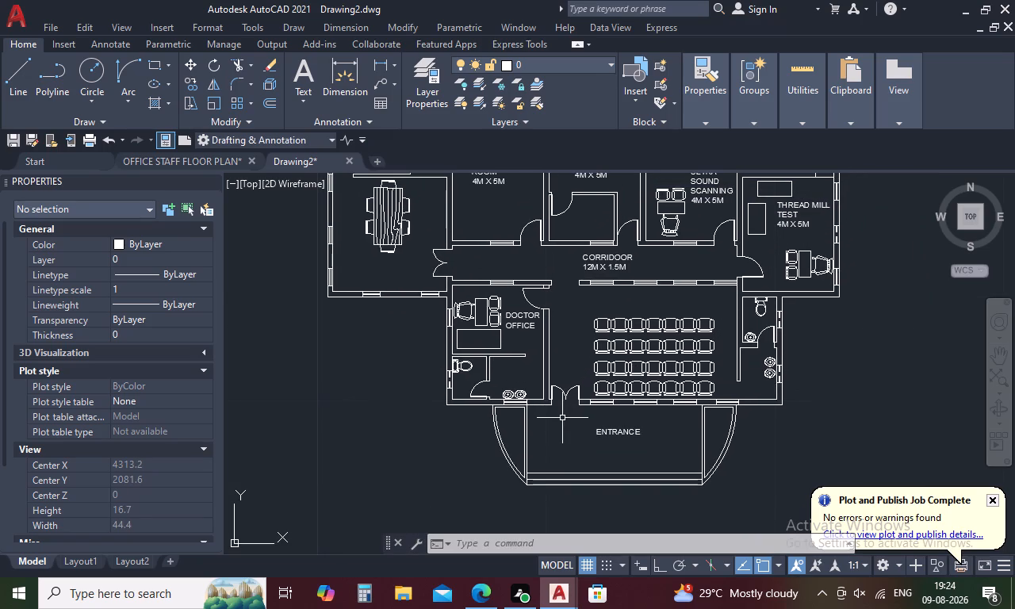
key(ctrl+v)
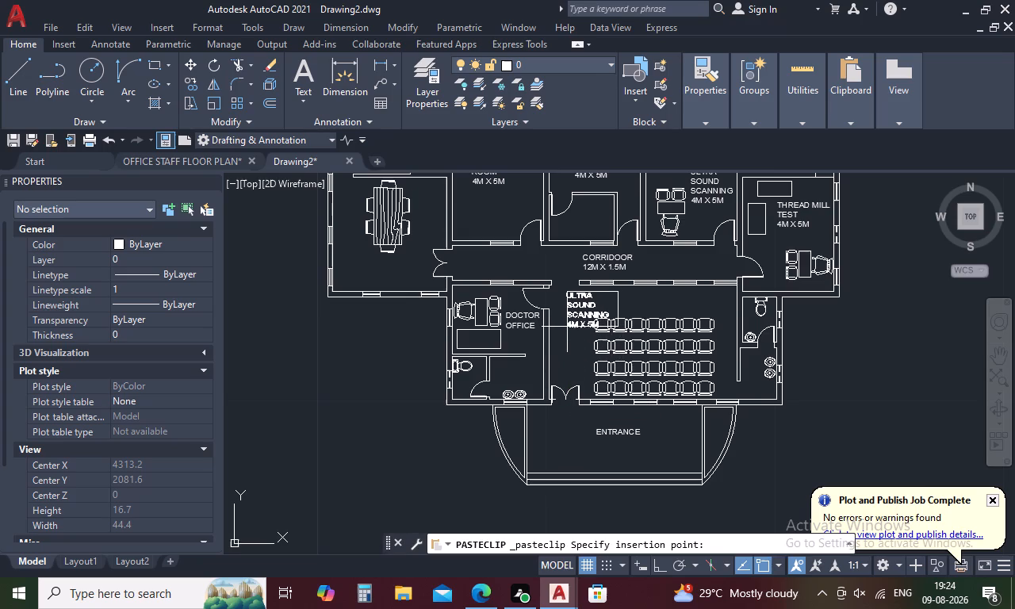
click(564, 327)
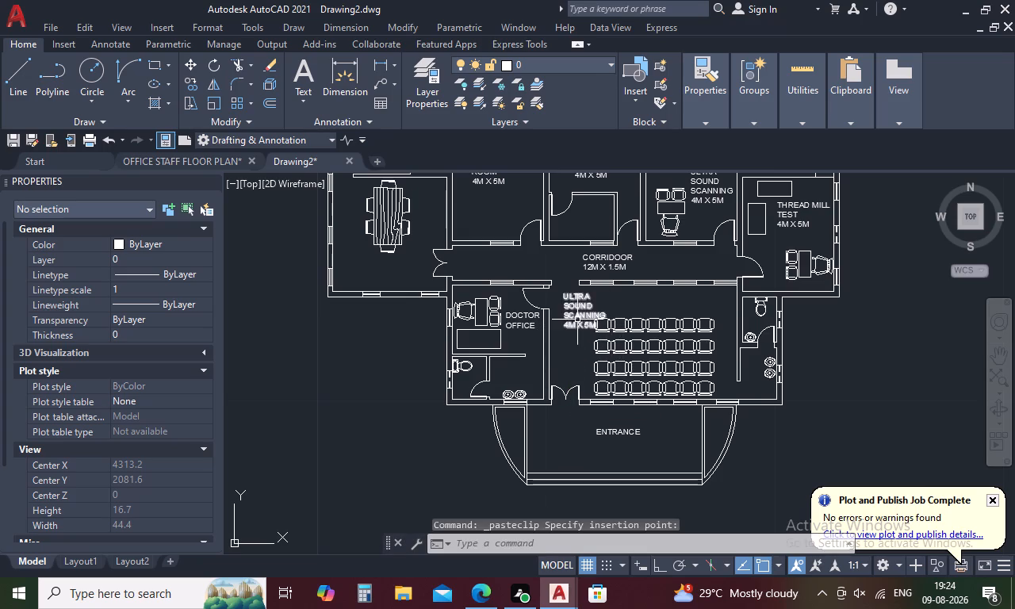
Widen the pasted hall label's text box and replace its room name with "WAITING AREA".
double_click(580, 316)
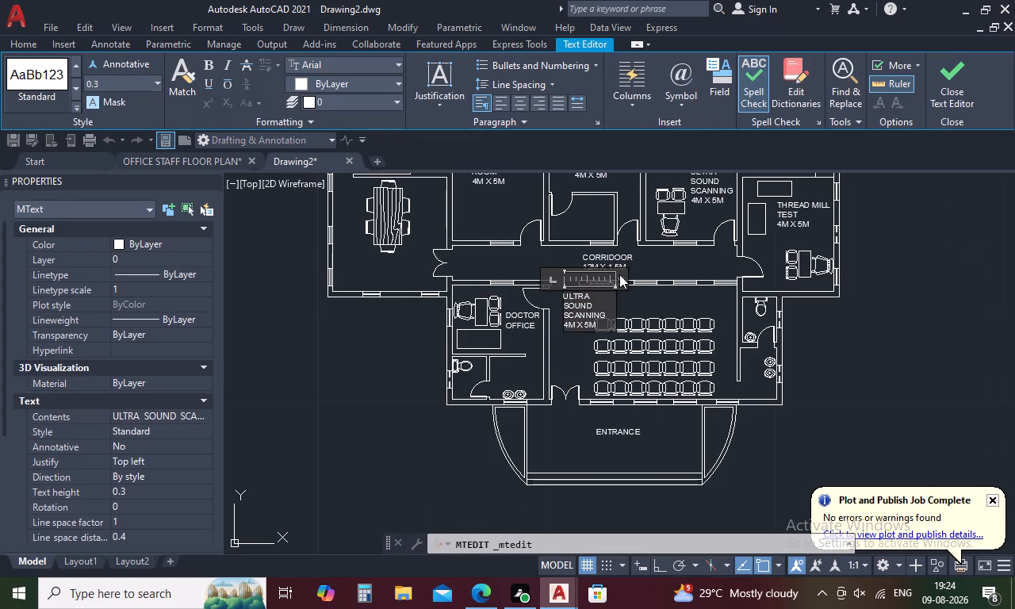
drag(618, 278, 665, 289)
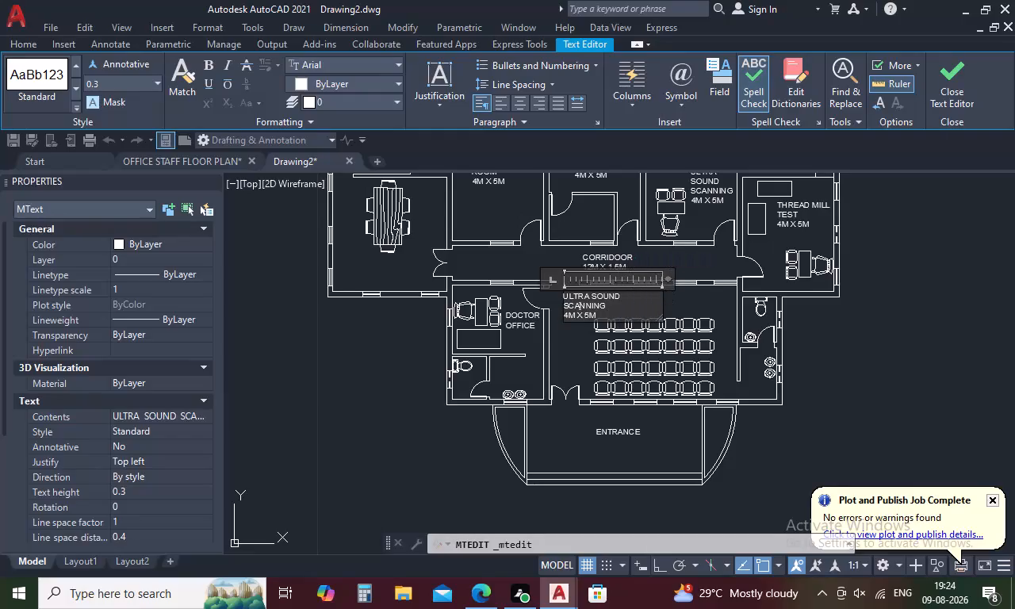
click(611, 308)
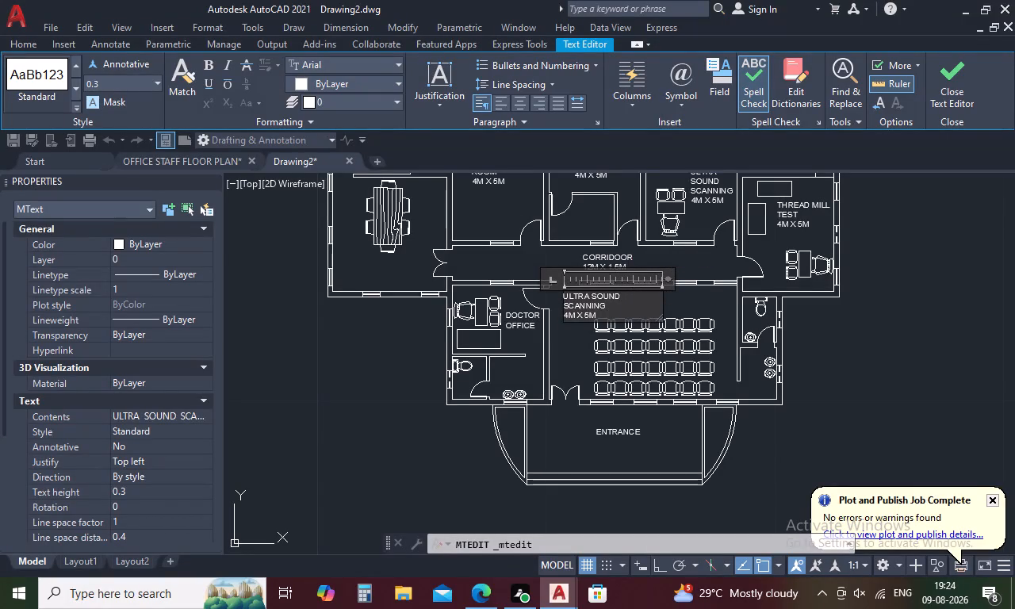
key(BackSpace)
key(BackSpace)
key(BackSpace)
key(BackSpace)
key(BackSpace)
key(BackSpace)
key(BackSpace)
key(BackSpace)
key(BackSpace)
key(BackSpace)
key(BackSpace)
key(BackSpace)
key(BackSpace)
key(BackSpace)
key(BackSpace)
key(BackSpace)
key(BackSpace)
key(BackSpace)
key(BackSpace)
key(BackSpace)
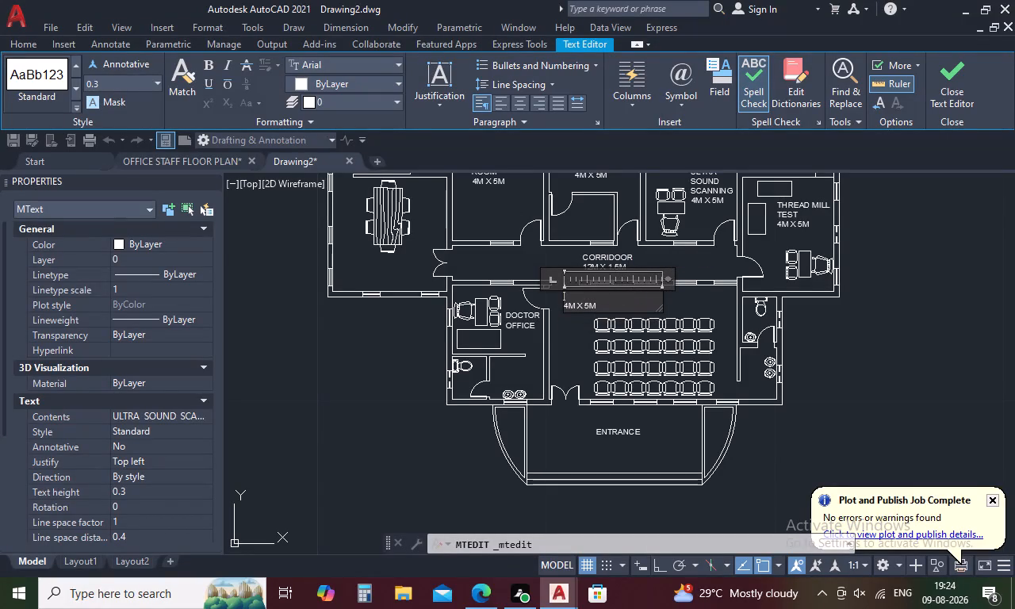
text(WAITING AREA)
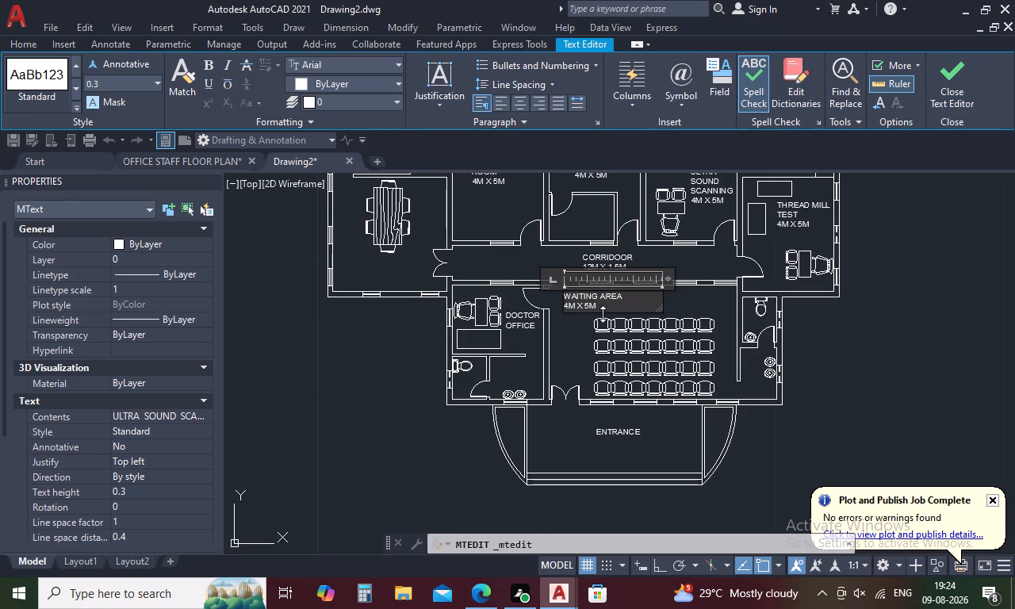
Change the WAITING AREA label's size line to "8M X 5M" and finish editing the text.
click(600, 310)
scroll(563, 303, up, 2)
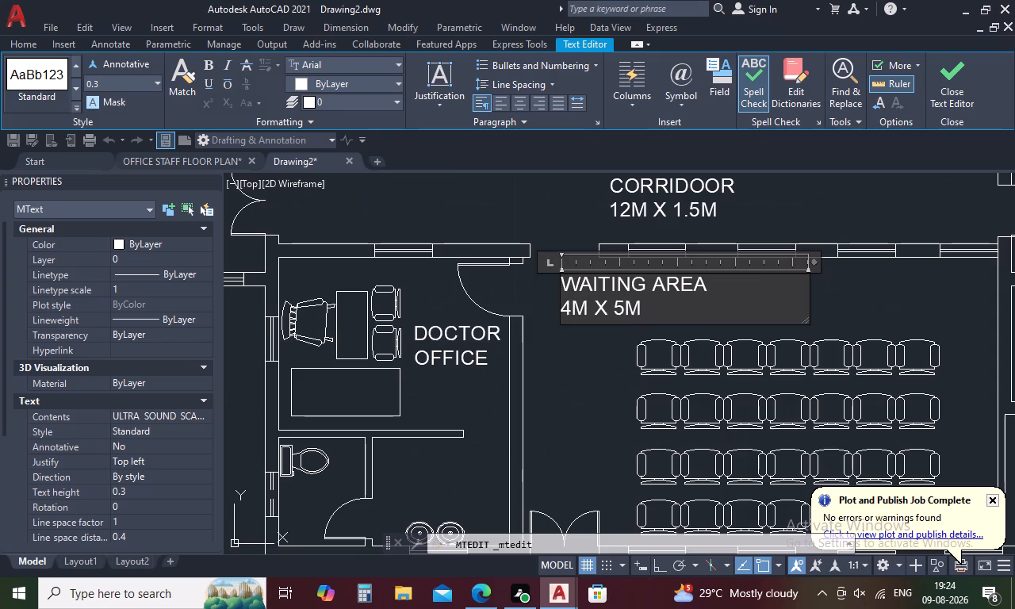
click(569, 308)
key(BackSpace)
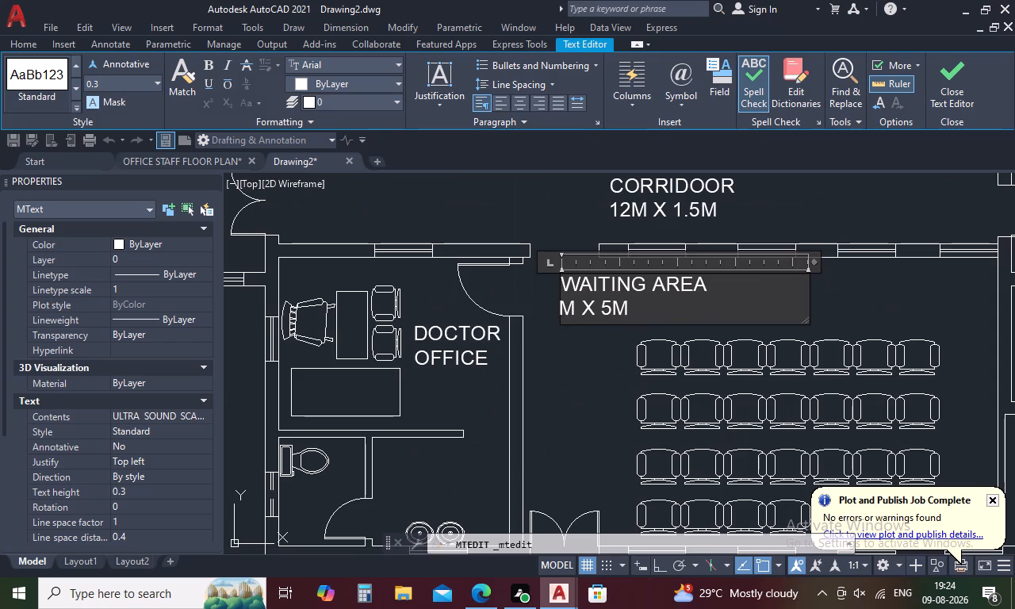
key(8)
click(558, 370)
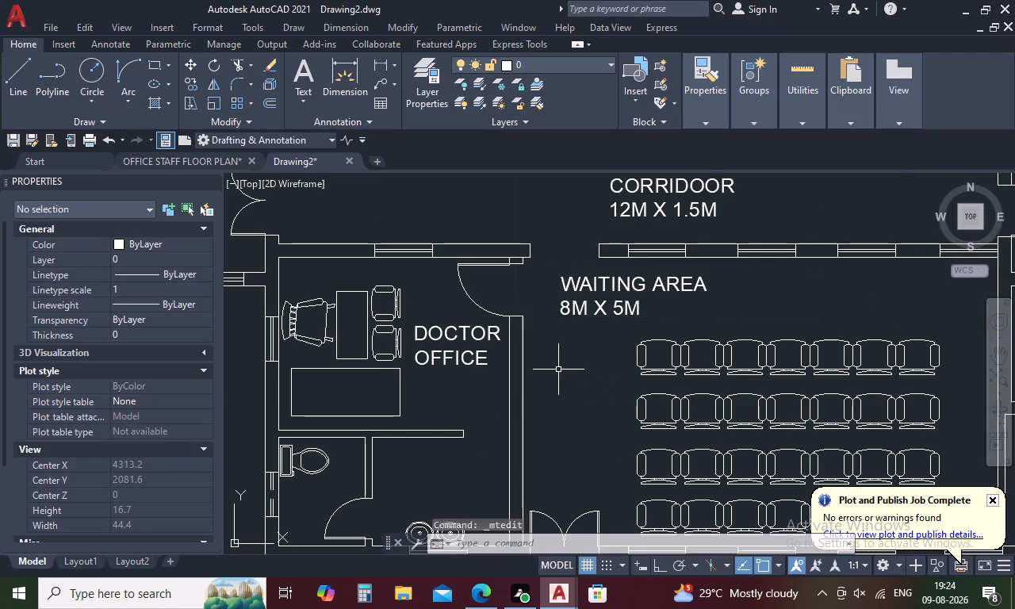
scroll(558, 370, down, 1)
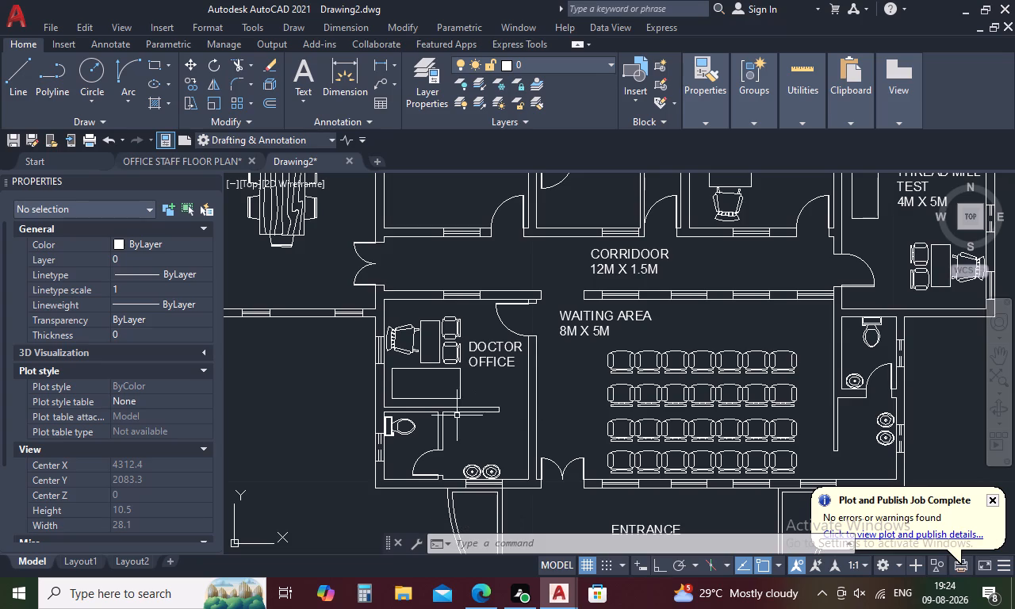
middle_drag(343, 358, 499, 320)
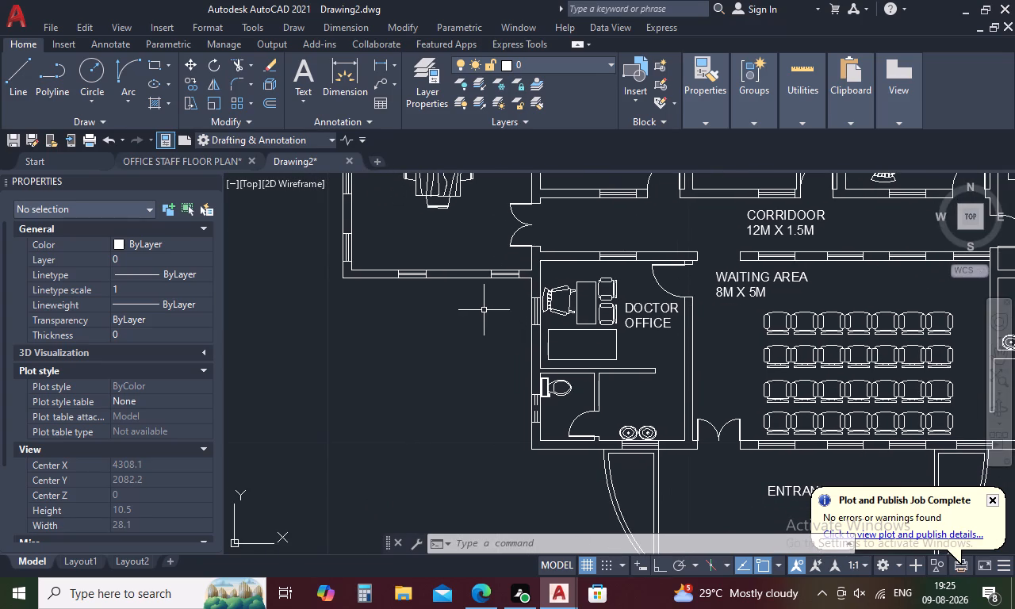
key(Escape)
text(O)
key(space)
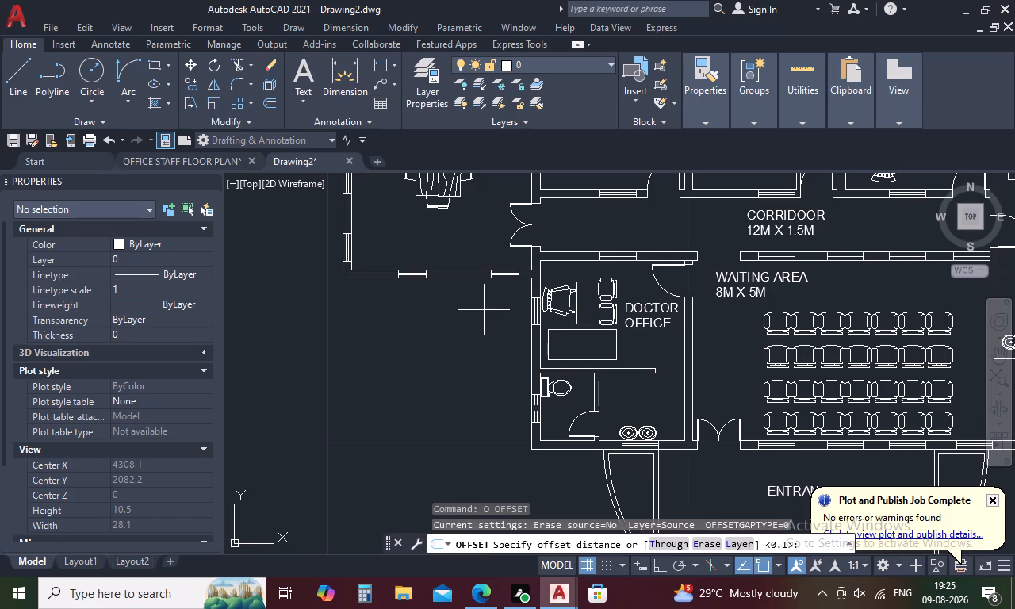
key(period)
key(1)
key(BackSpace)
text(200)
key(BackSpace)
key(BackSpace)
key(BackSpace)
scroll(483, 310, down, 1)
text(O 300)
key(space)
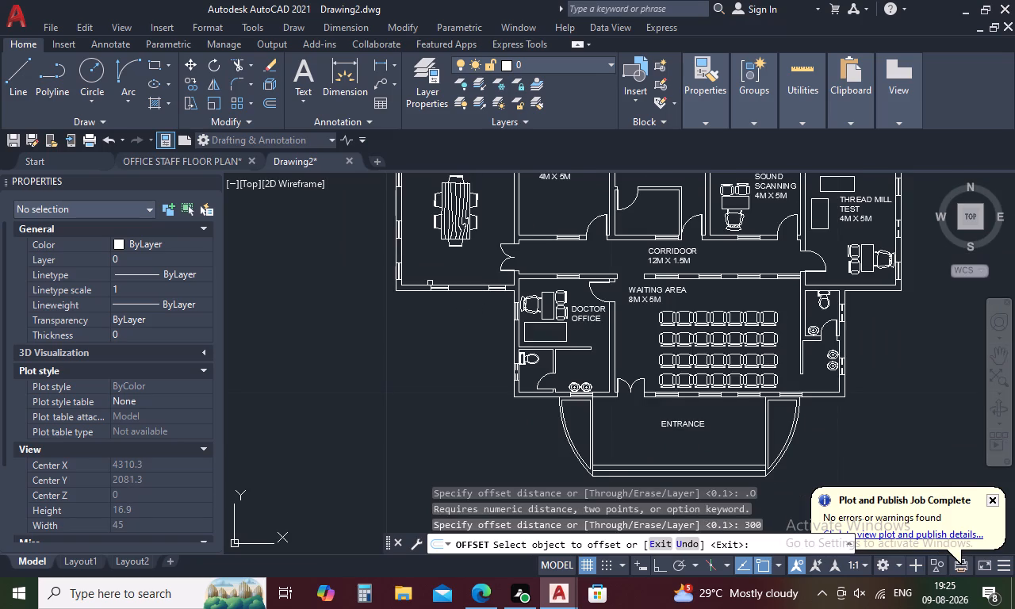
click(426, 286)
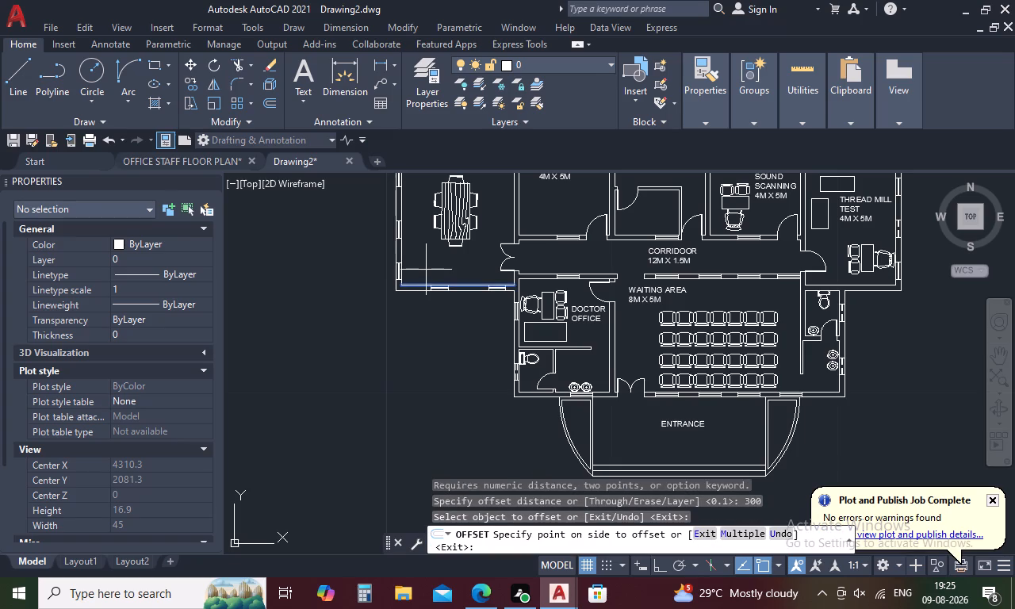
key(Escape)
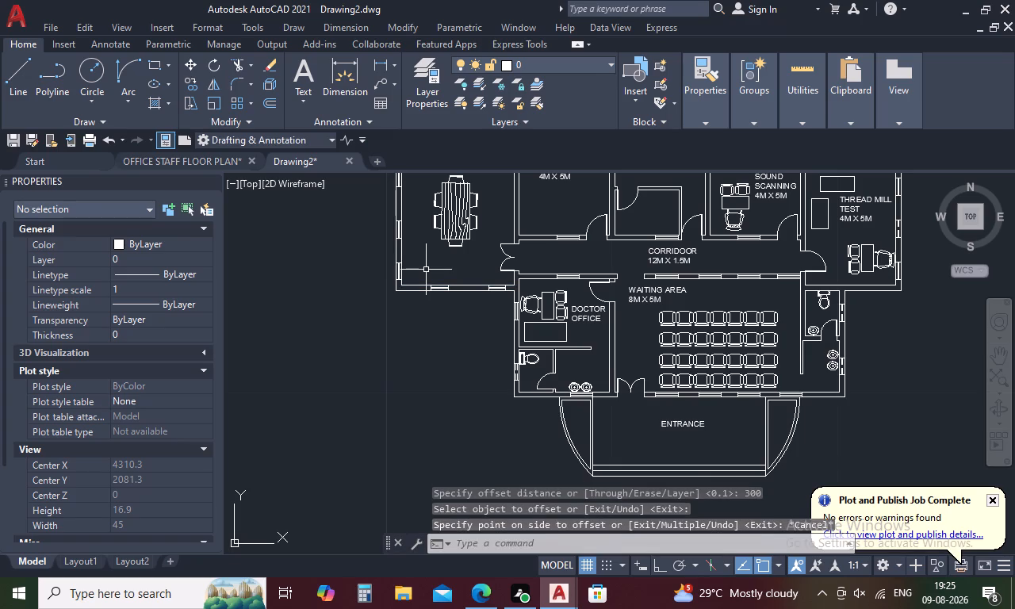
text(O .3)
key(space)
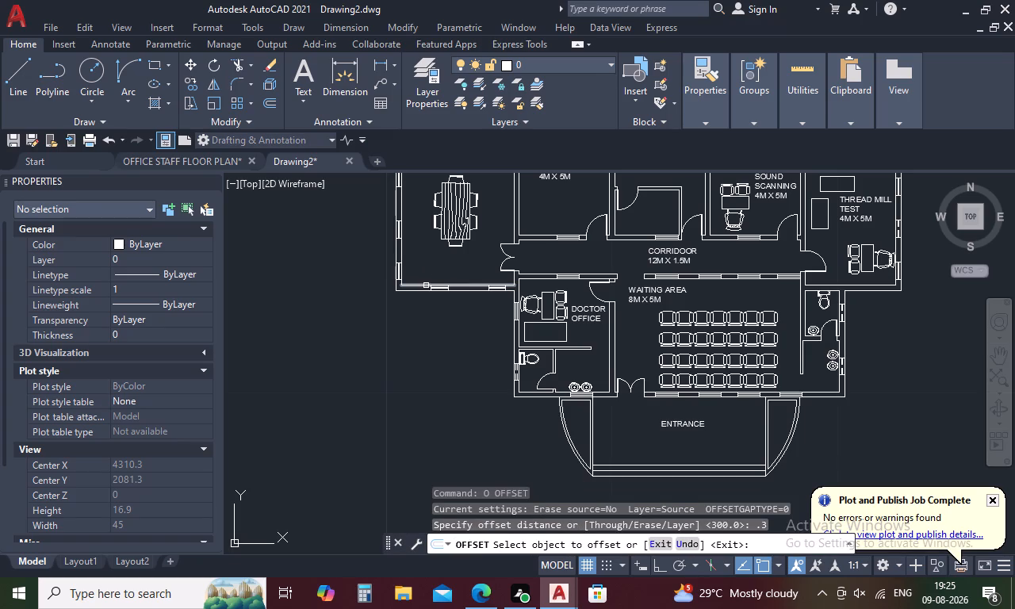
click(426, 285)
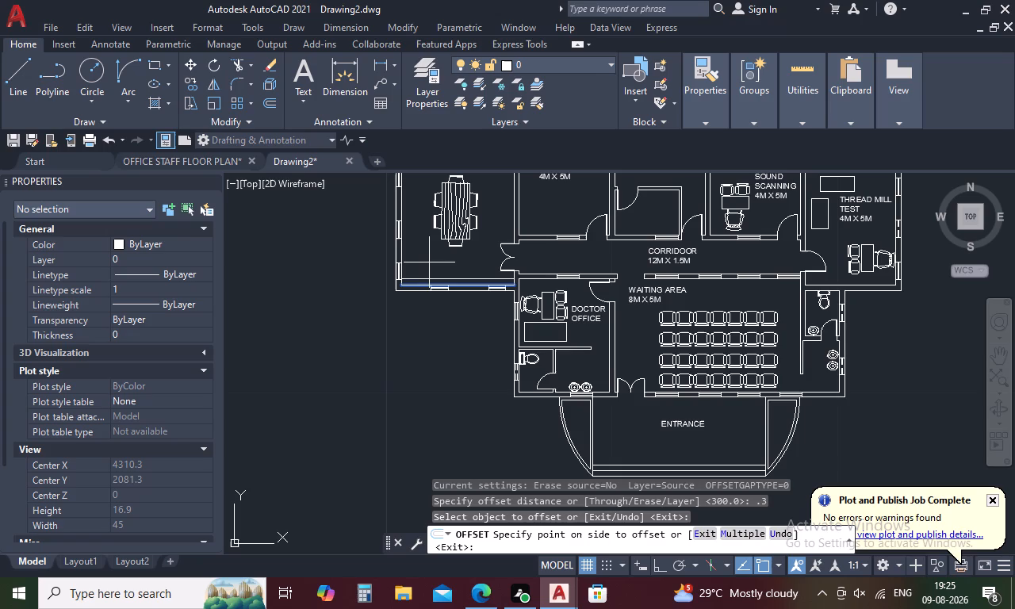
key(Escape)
Offset the inner bottom wall line of the room with the long table by 0.6 into the room.
scroll(422, 281, up, 2)
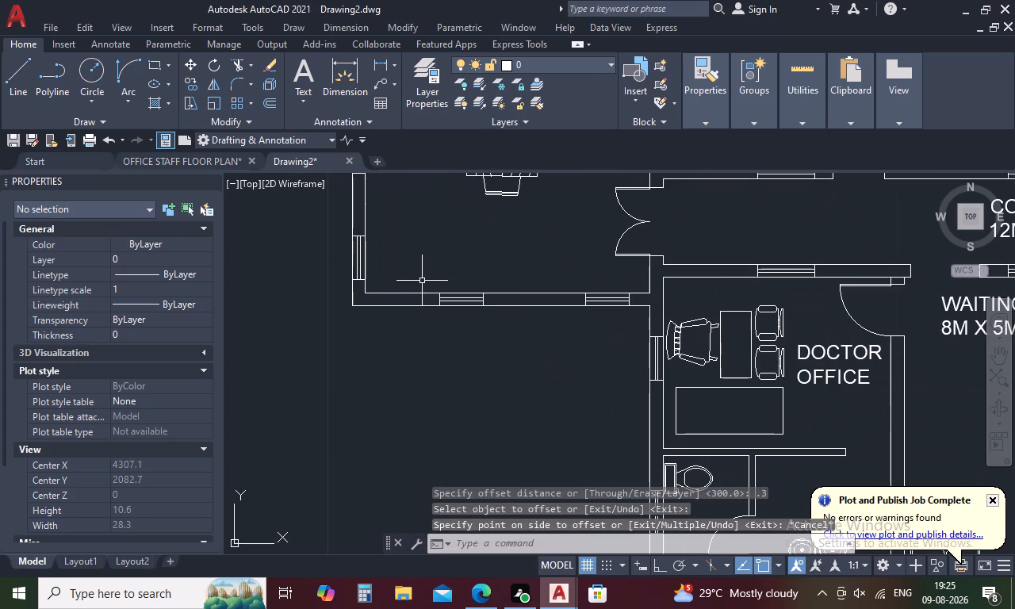
text(O .)
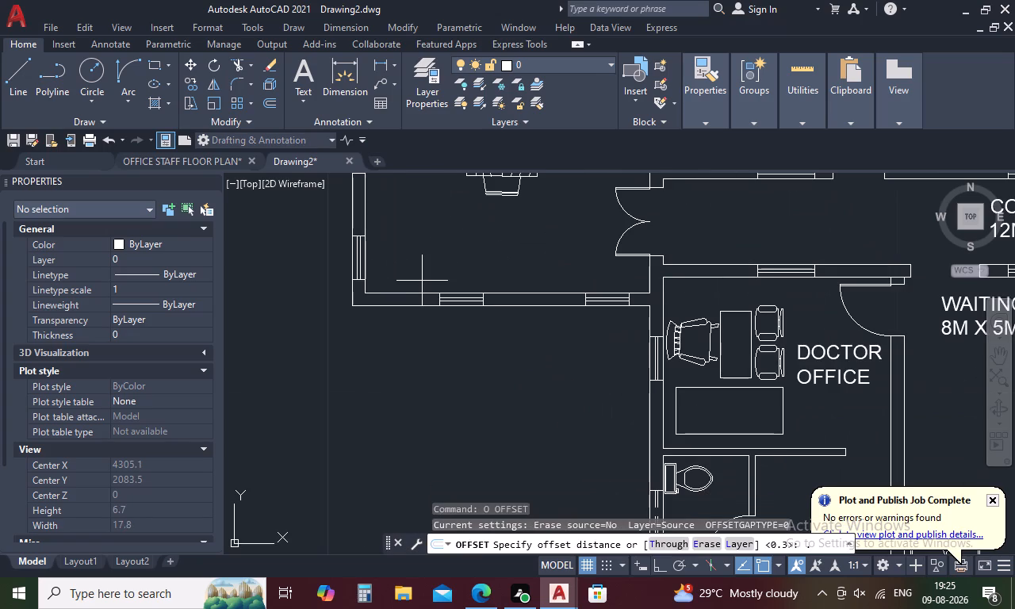
text(6)
key(space)
click(423, 293)
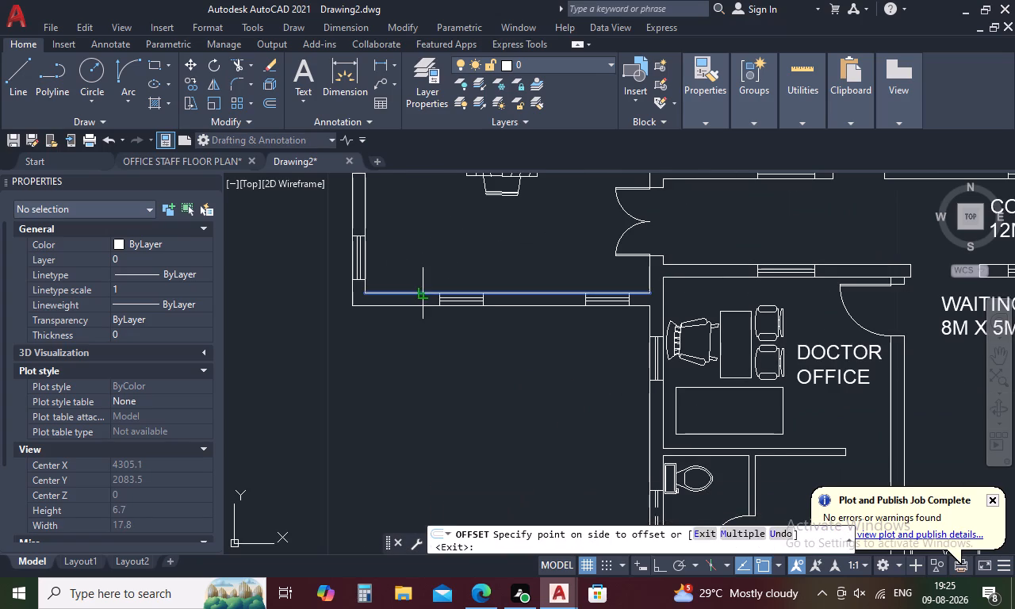
click(423, 275)
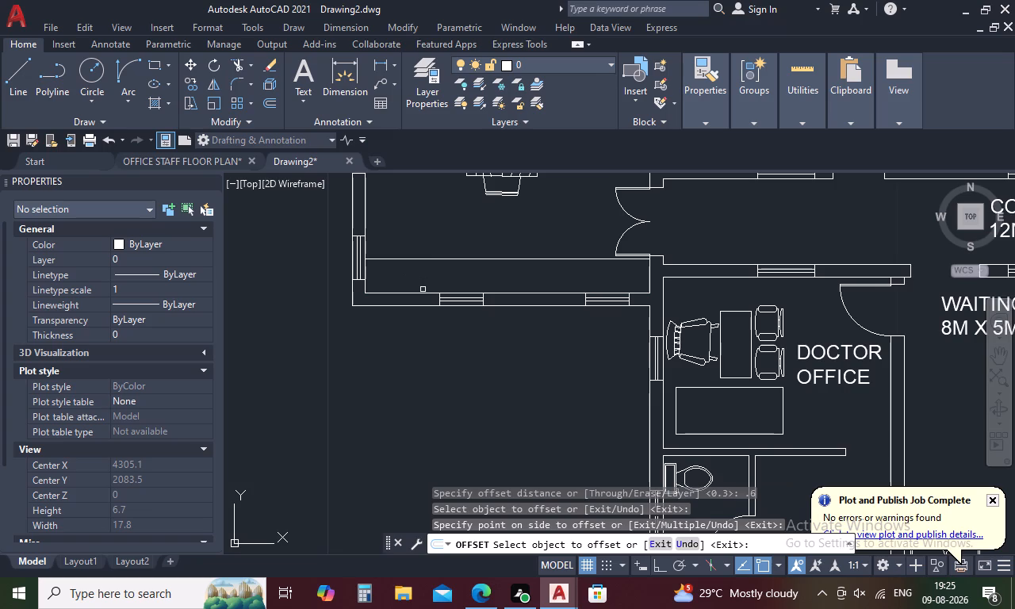
key(Escape)
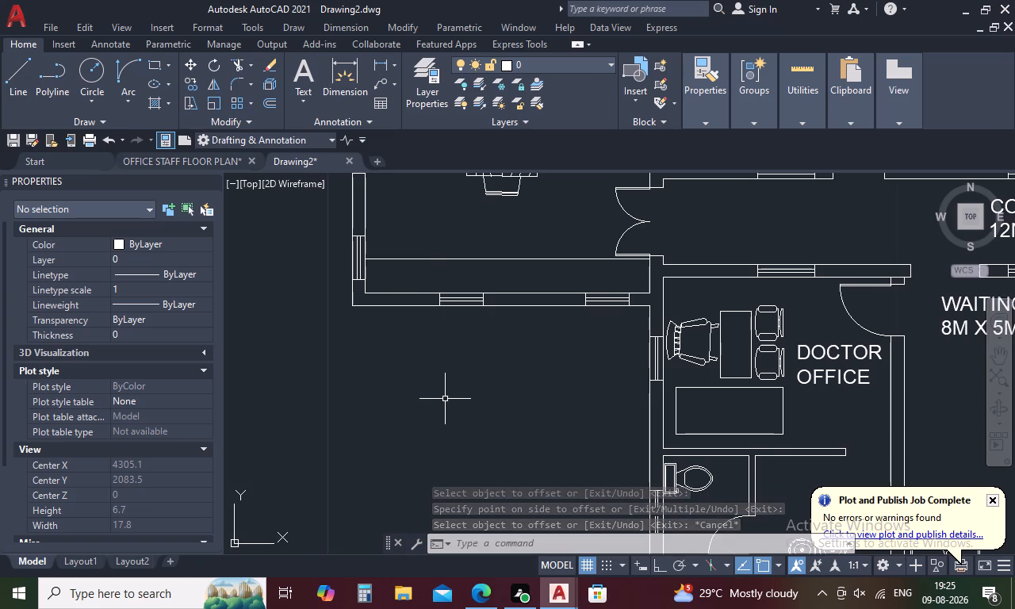
Paste a copy of the ULTRA SOUND SCANNING label with its first line inside the new strip along the bottom wall.
key(ctrl+v)
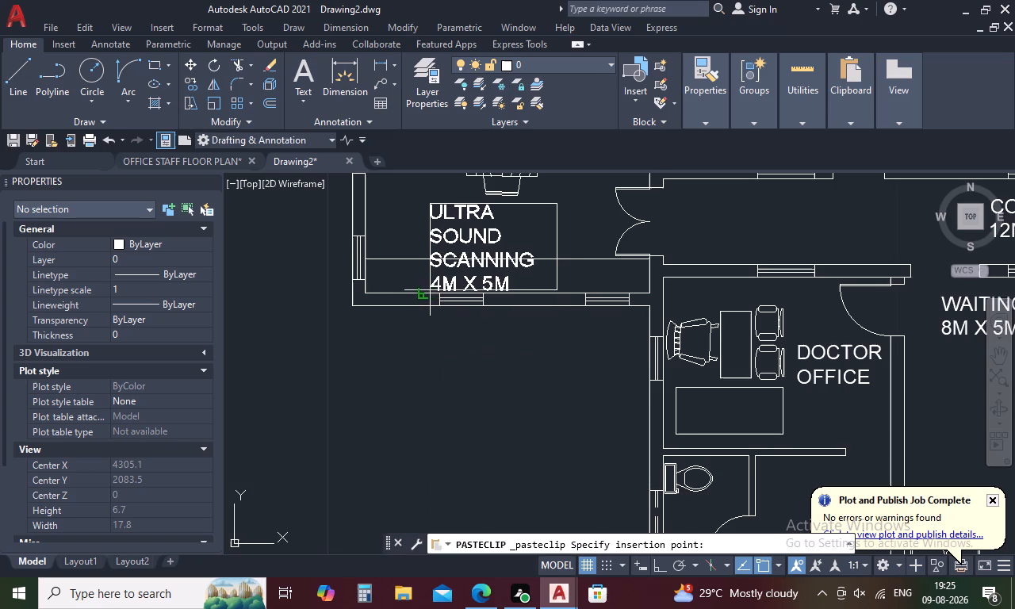
click(426, 354)
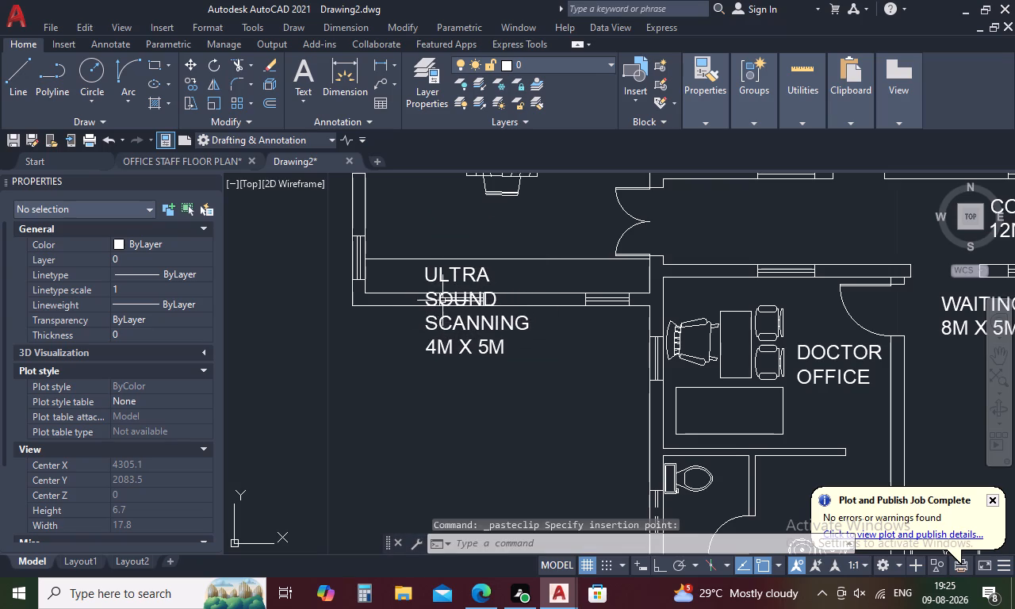
Replace the entire text of the pasted label in the bottom-wall strip with "PANTRY" and finish editing.
double_click(454, 272)
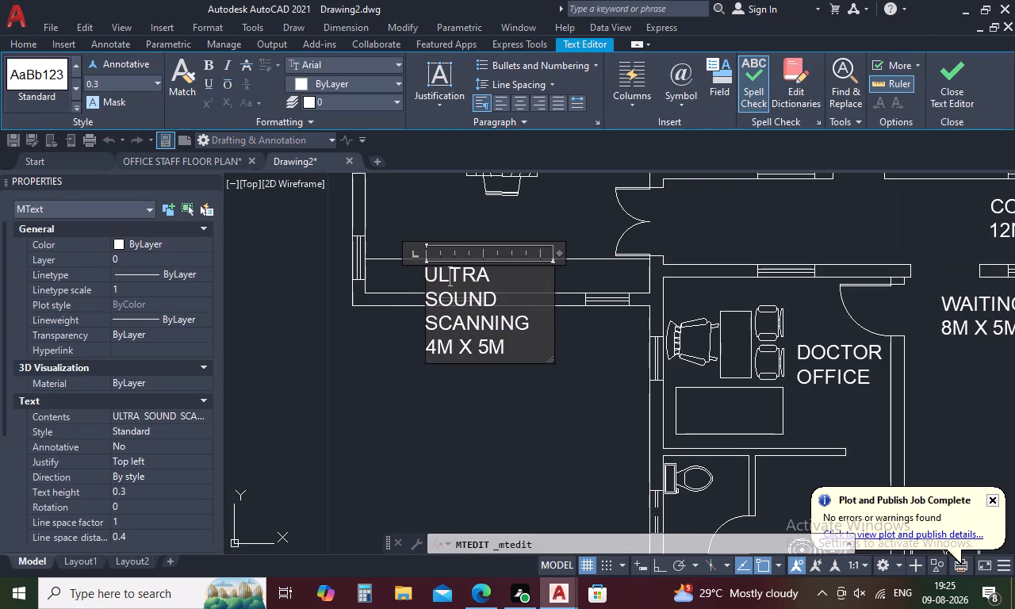
click(521, 352)
key(BackSpace)
key(BackSpace)
key(BackSpace)
key(BackSpace)
key(BackSpace)
key(BackSpace)
key(BackSpace)
key(BackSpace)
key(BackSpace)
key(BackSpace)
key(BackSpace)
key(BackSpace)
key(BackSpace)
key(BackSpace)
key(BackSpace)
key(BackSpace)
key(BackSpace)
key(BackSpace)
key(BackSpace)
key(BackSpace)
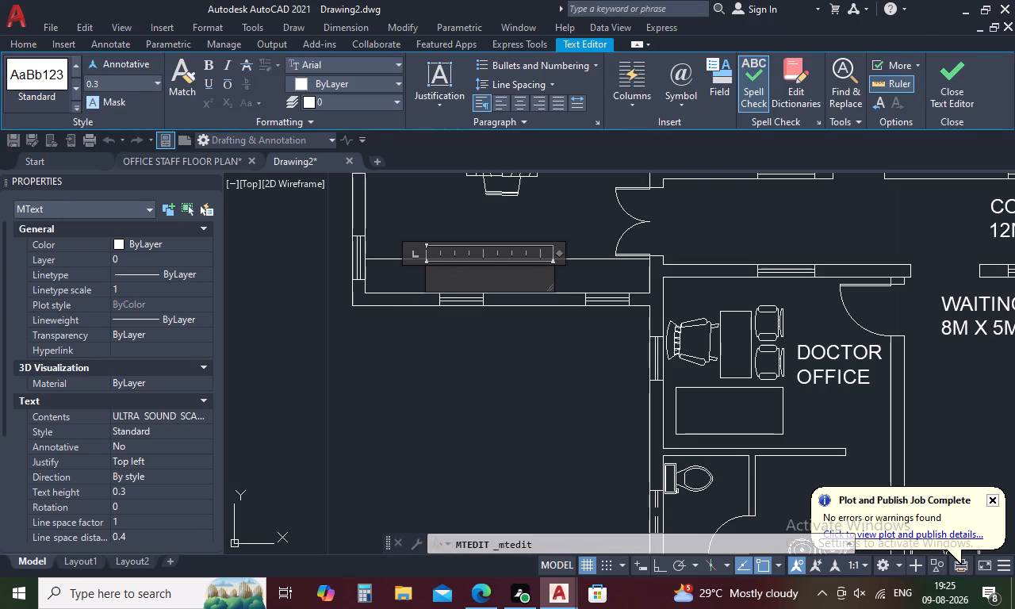
key(p)
text(ANTRY)
click(504, 373)
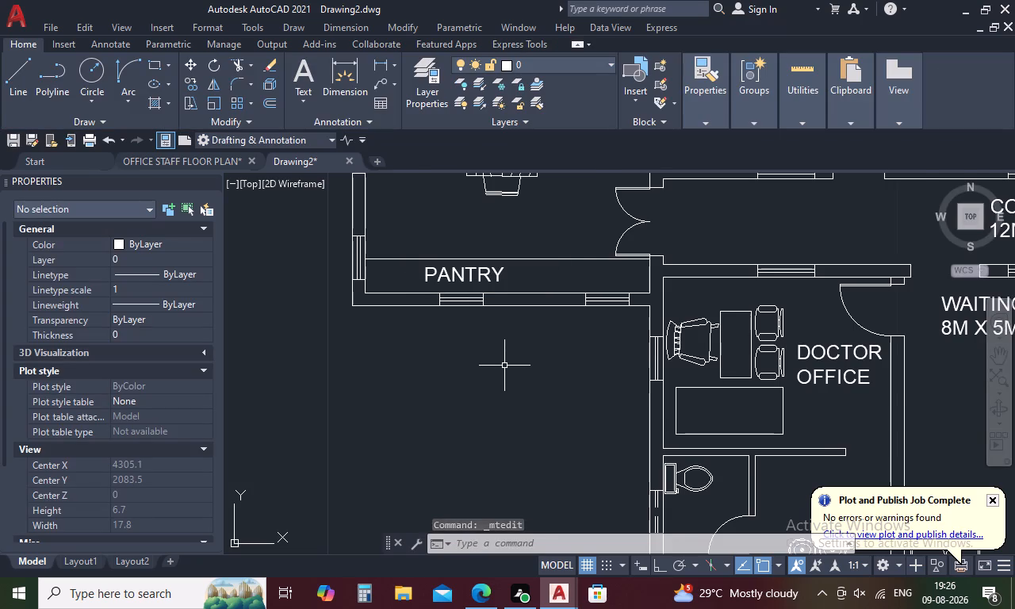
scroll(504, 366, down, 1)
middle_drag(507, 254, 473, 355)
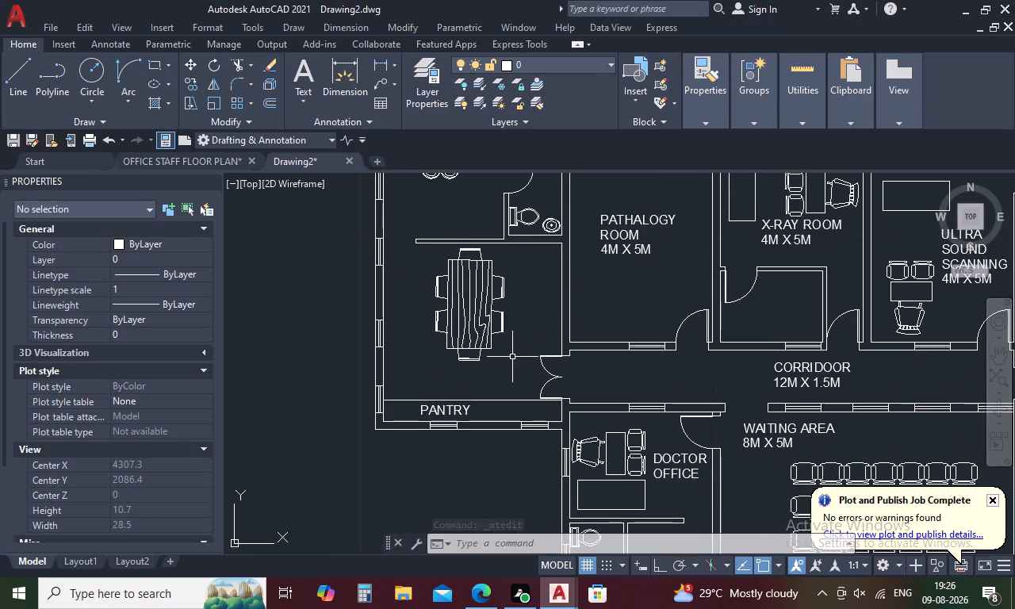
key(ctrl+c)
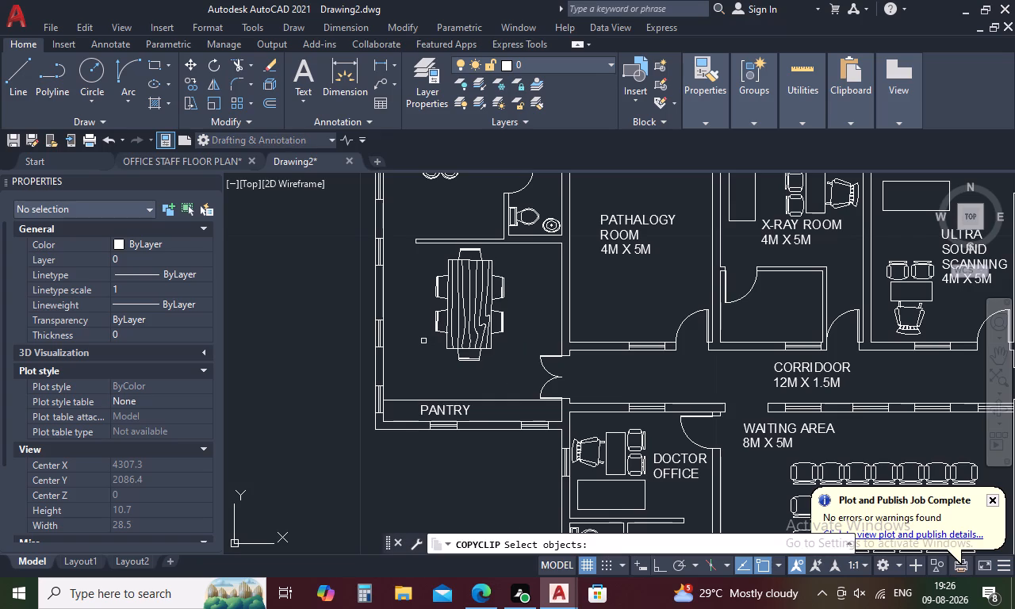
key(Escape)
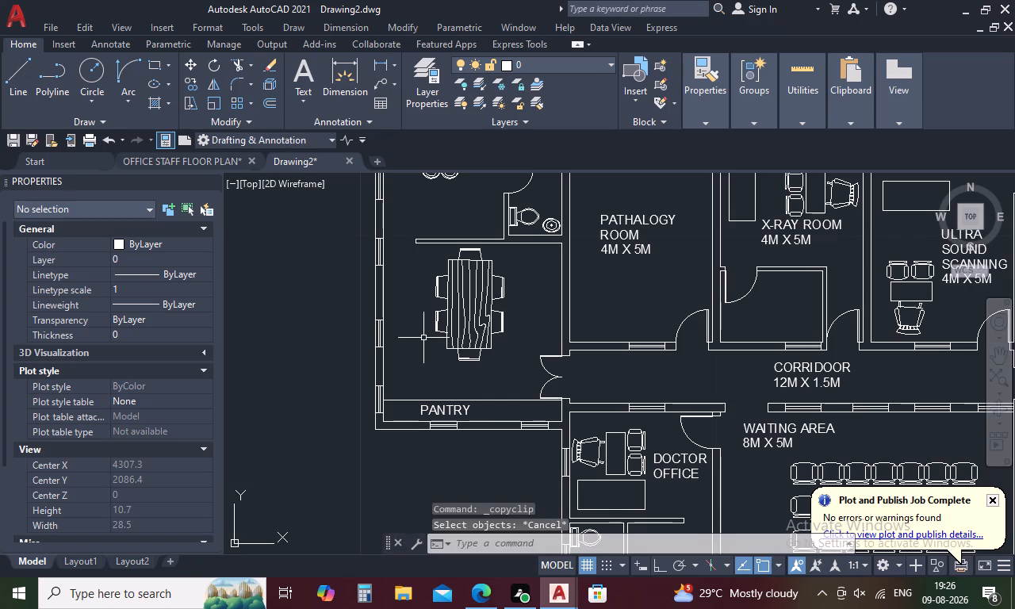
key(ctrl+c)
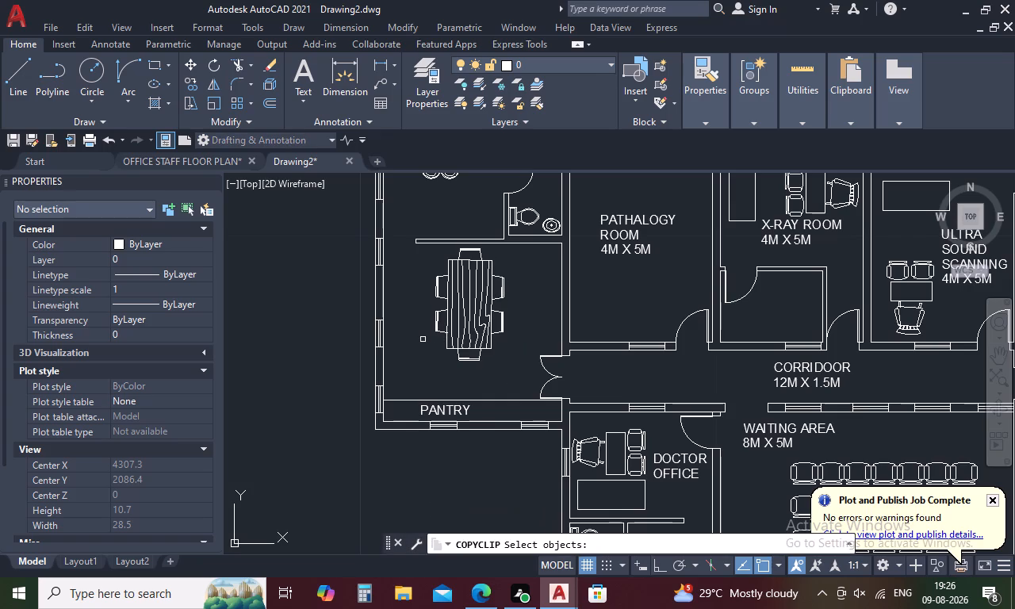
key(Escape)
Copy the PATHALOGY ROOM label and paste it beside the left wall of the long-table room, just above the pantry strip.
click(611, 249)
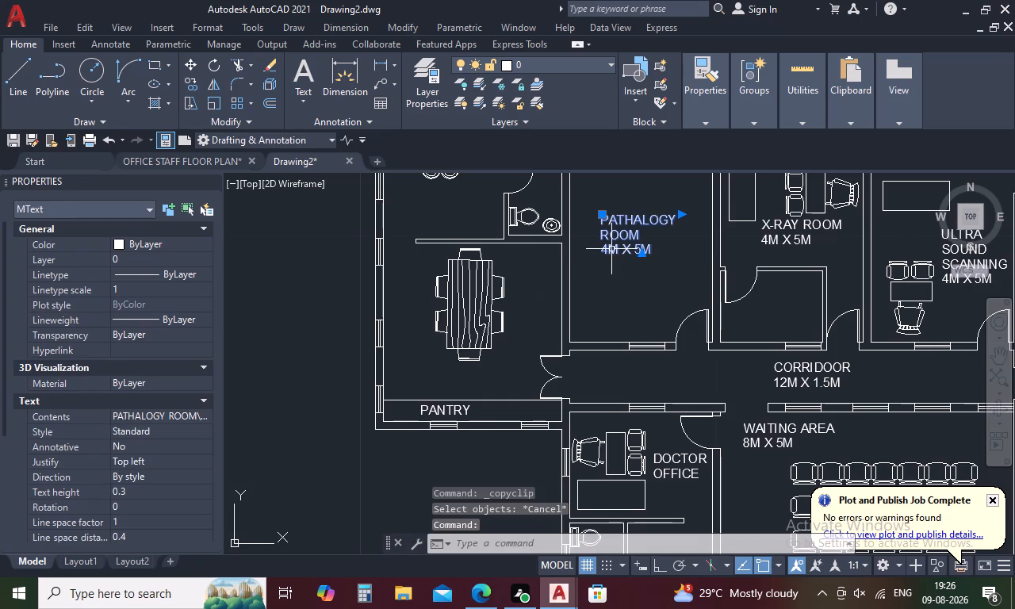
key(ctrl+c)
key(ctrl+v)
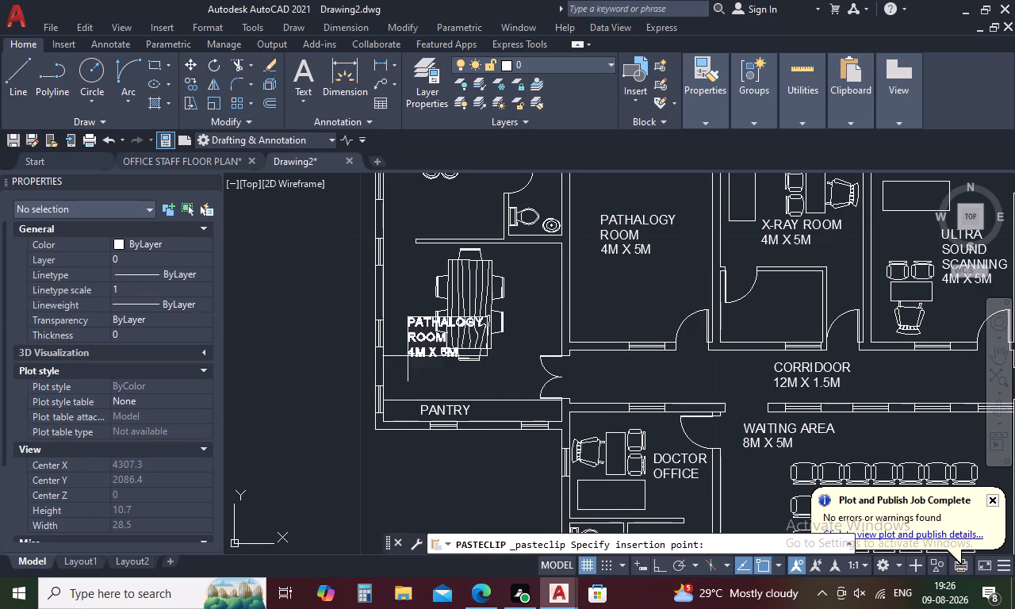
scroll(385, 383, up, 2)
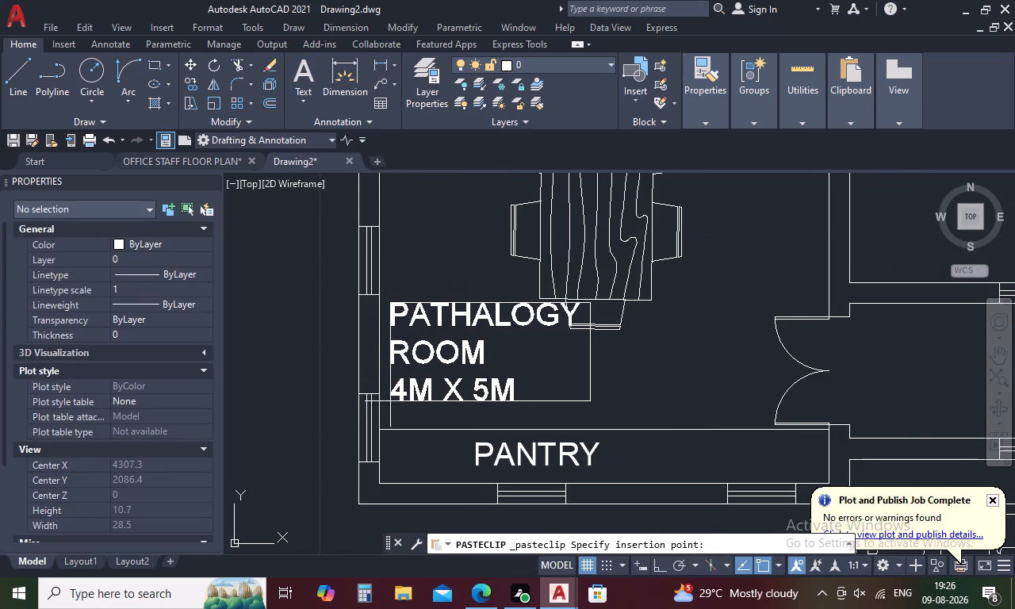
scroll(386, 414, up, 2)
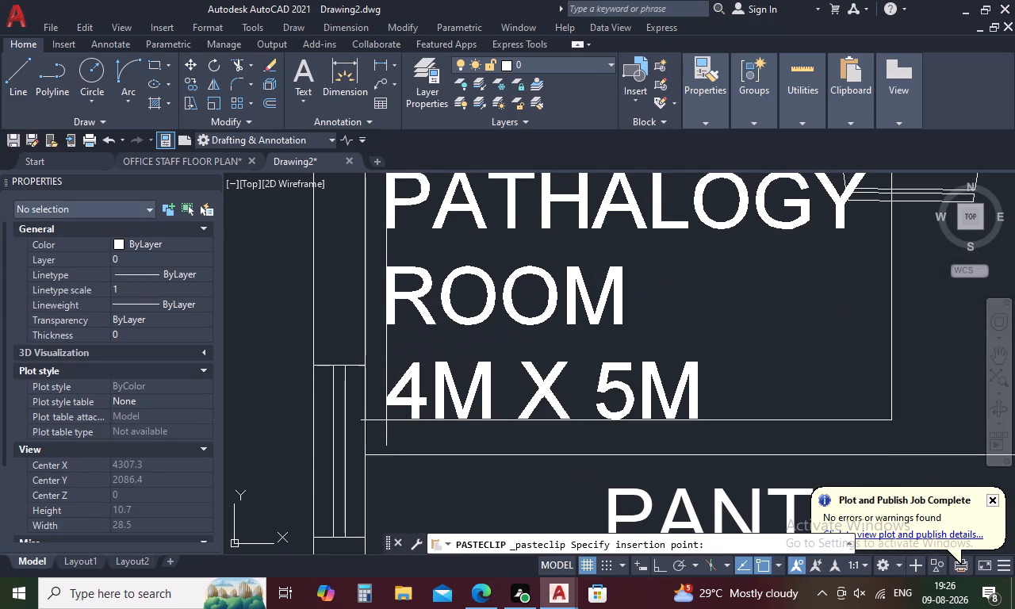
click(387, 443)
Replace "PATHALOGY" with "CONFERENCE" in the label pasted above the pantry strip, keeping the word ROOM.
scroll(437, 379, down, 2)
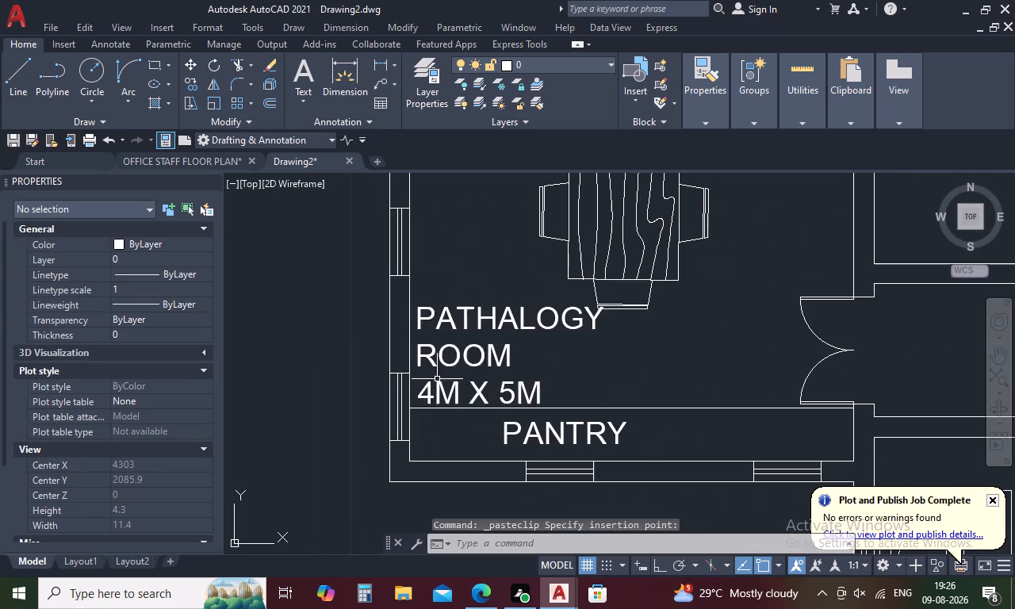
double_click(523, 322)
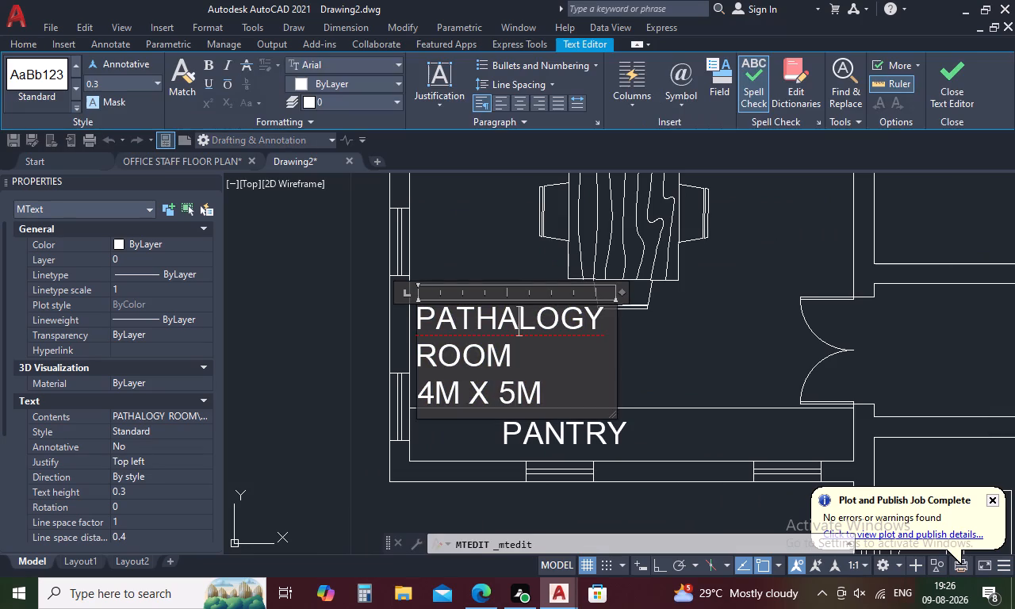
click(599, 316)
key(BackSpace)
key(BackSpace)
key(BackSpace)
key(BackSpace)
key(BackSpace)
key(BackSpace)
key(BackSpace)
key(BackSpace)
key(BackSpace)
key(BackSpace)
key(BackSpace)
key(BackSpace)
key(BackSpace)
key(BackSpace)
key(BackSpace)
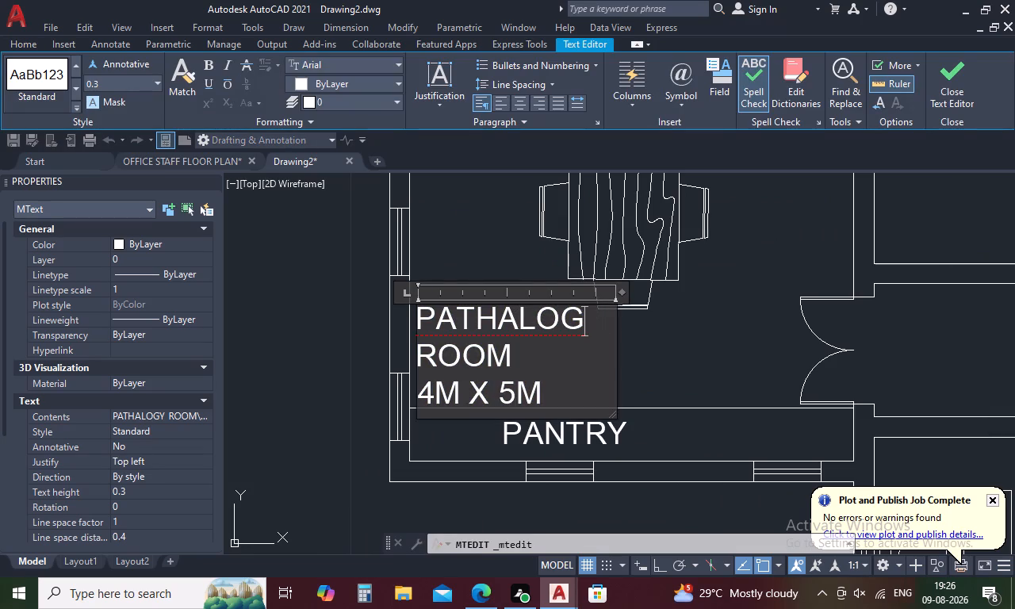
text(CONFERENCE)
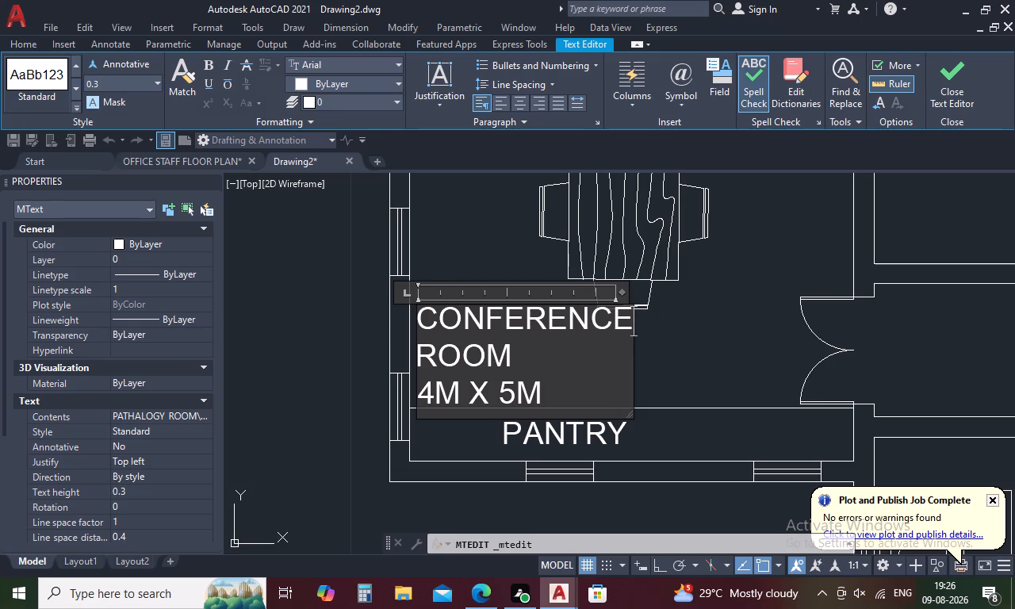
Change the dimension line of the CONFERENCE ROOM label to 5M X 5M and finish editing.
click(434, 397)
key(BackSpace)
key(5)
click(669, 347)
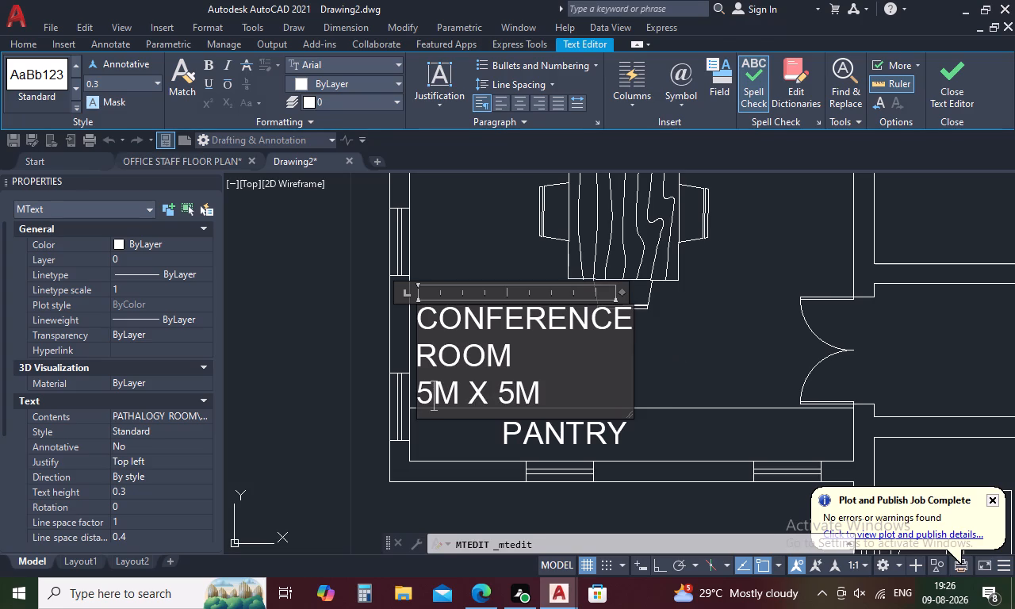
Rotate the CONFERENCE ROOM label a quarter turn so it reads vertically upward along the left wall, beside the long table.
scroll(647, 357, down, 2)
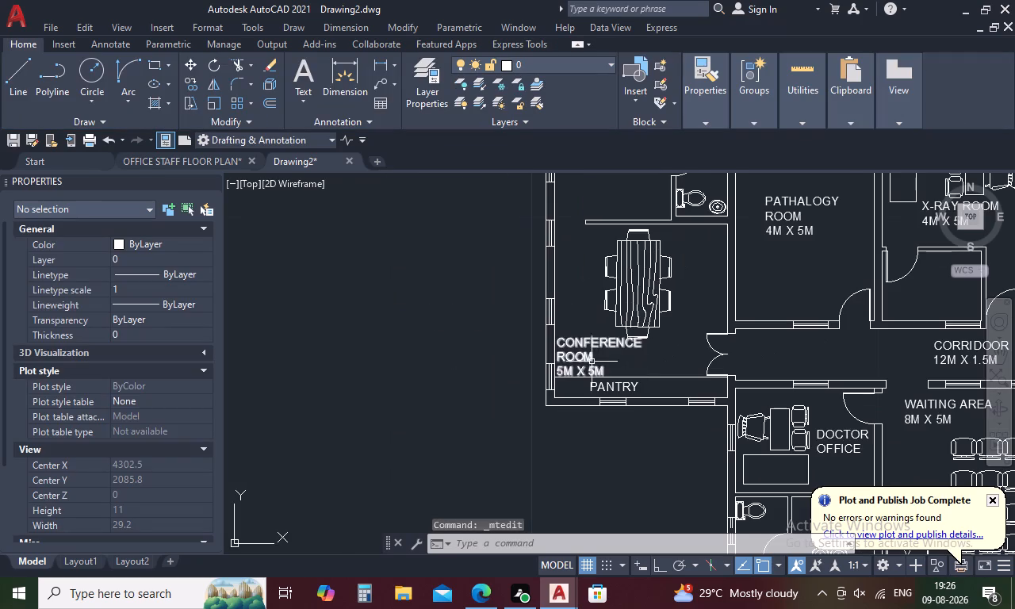
click(589, 343)
right_click(589, 343)
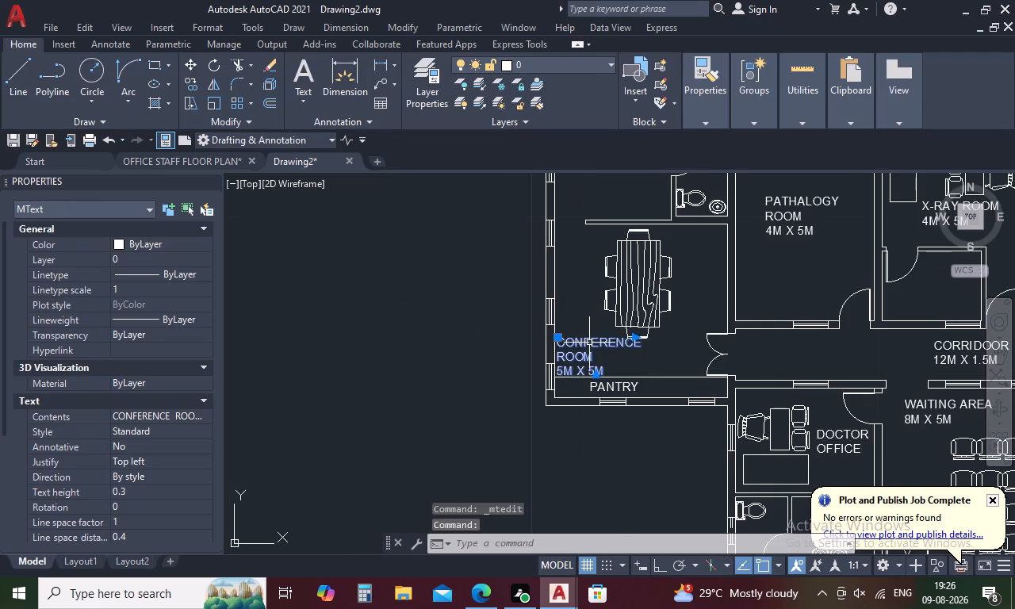
click(644, 363)
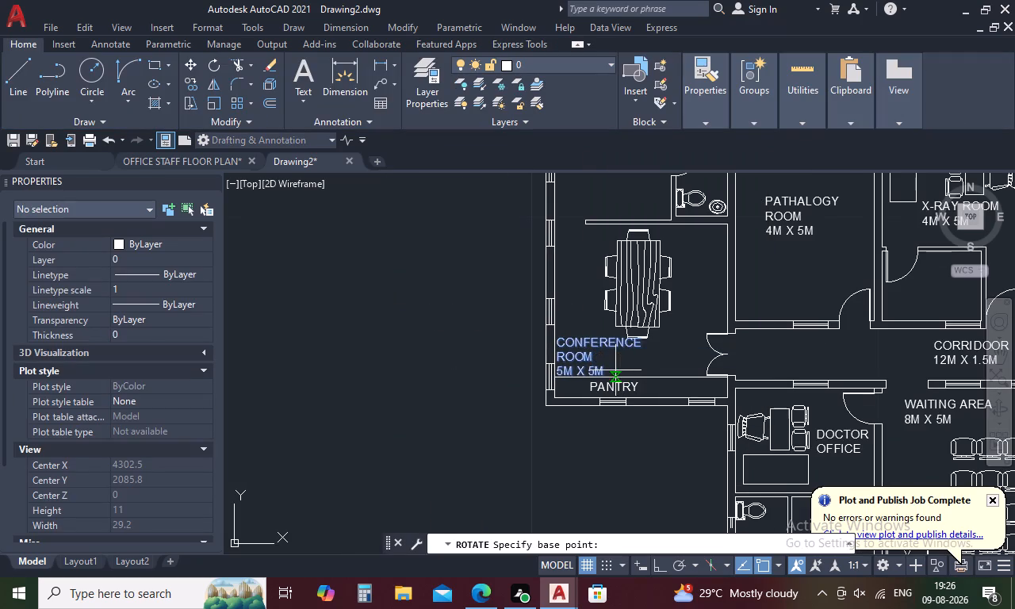
click(592, 354)
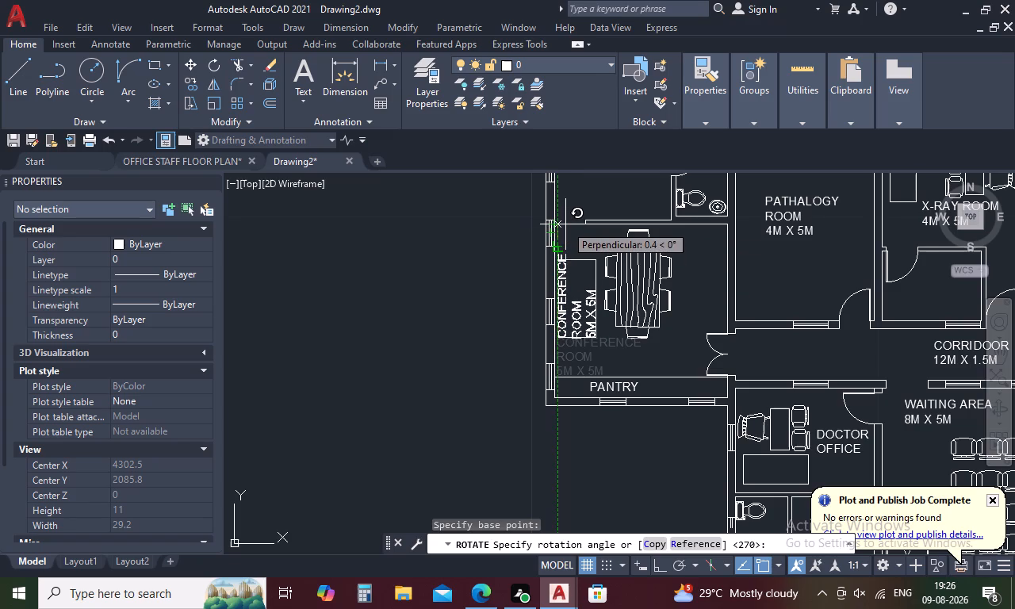
click(565, 224)
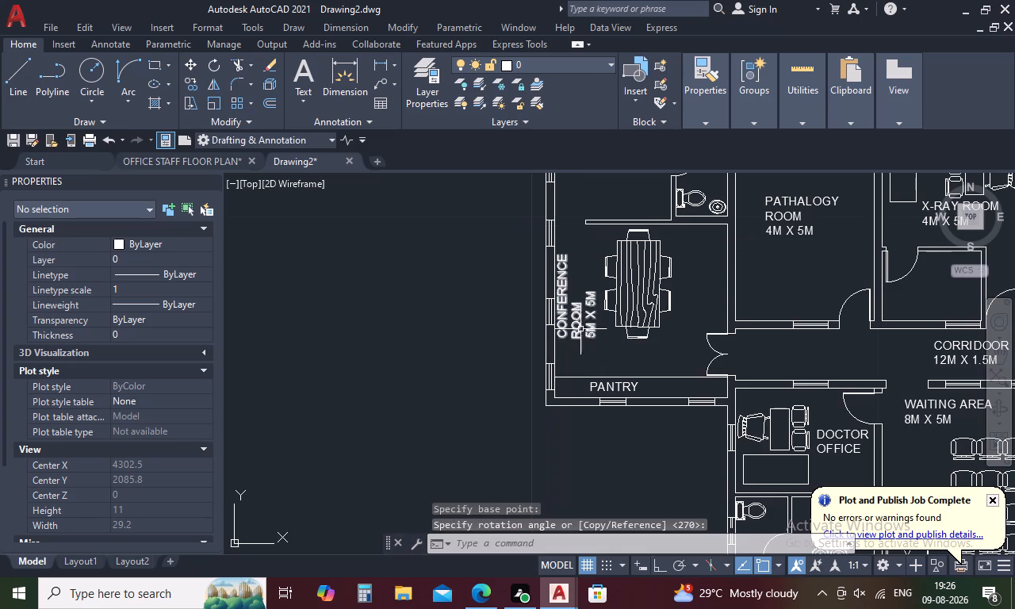
Move the vertical CONFERENCE ROOM label slightly toward the table, leaving a small gap from the left wall.
click(580, 328)
right_click(580, 328)
click(626, 297)
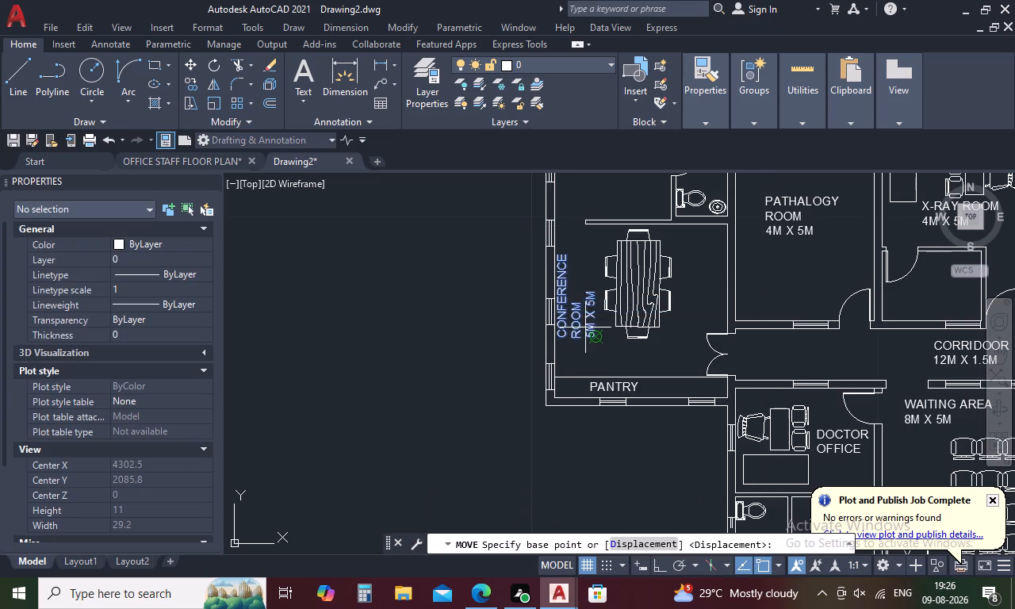
click(585, 327)
scroll(591, 327, up, 3)
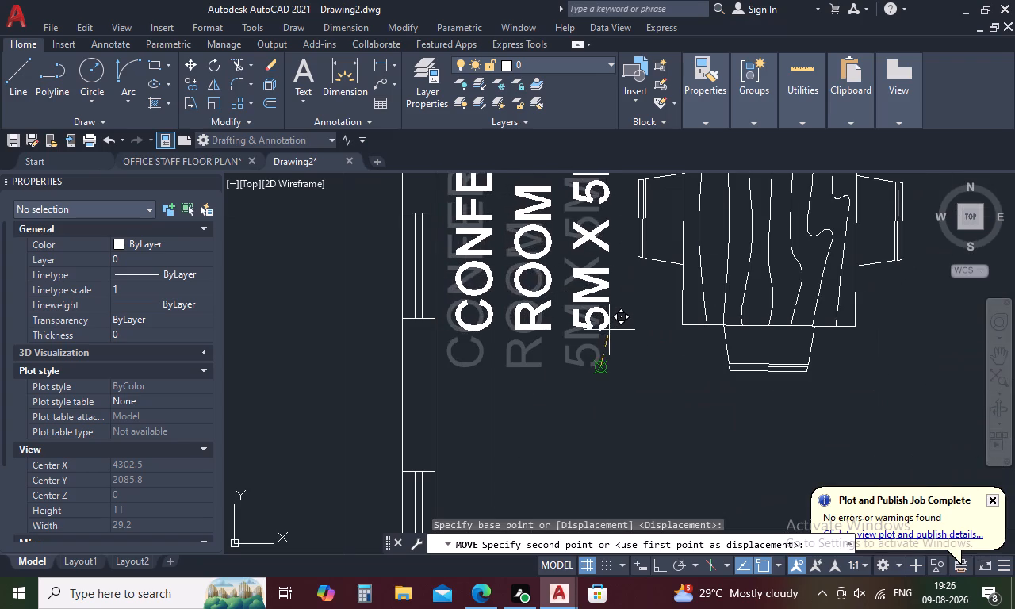
click(622, 367)
Paste a copy of the PATHALOGY ROOM label inside the small enclosed room in the lower part of the X-ray room.
scroll(622, 367, down, 2)
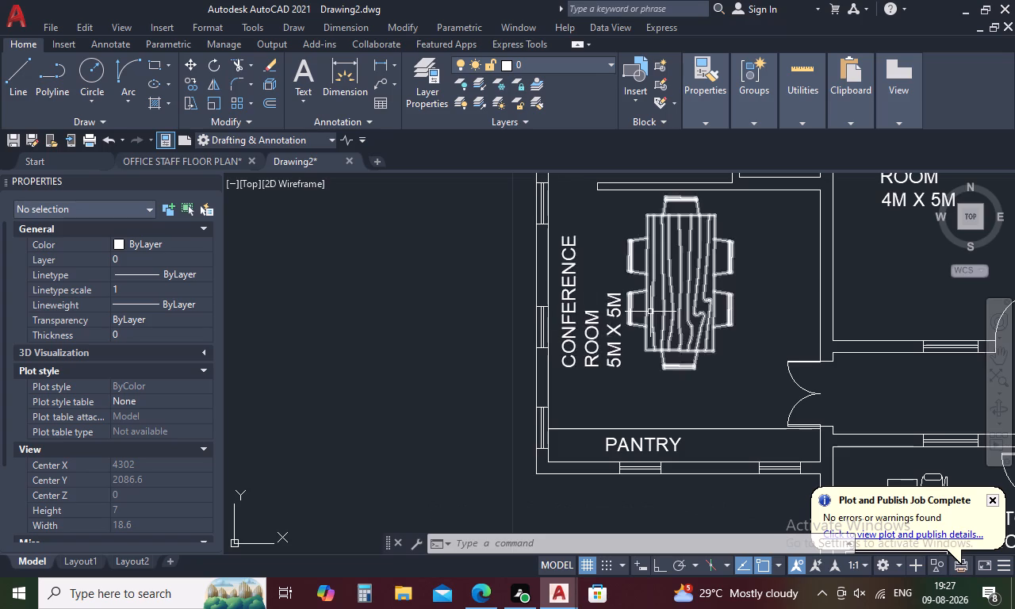
scroll(650, 312, down, 3)
scroll(680, 259, up, 3)
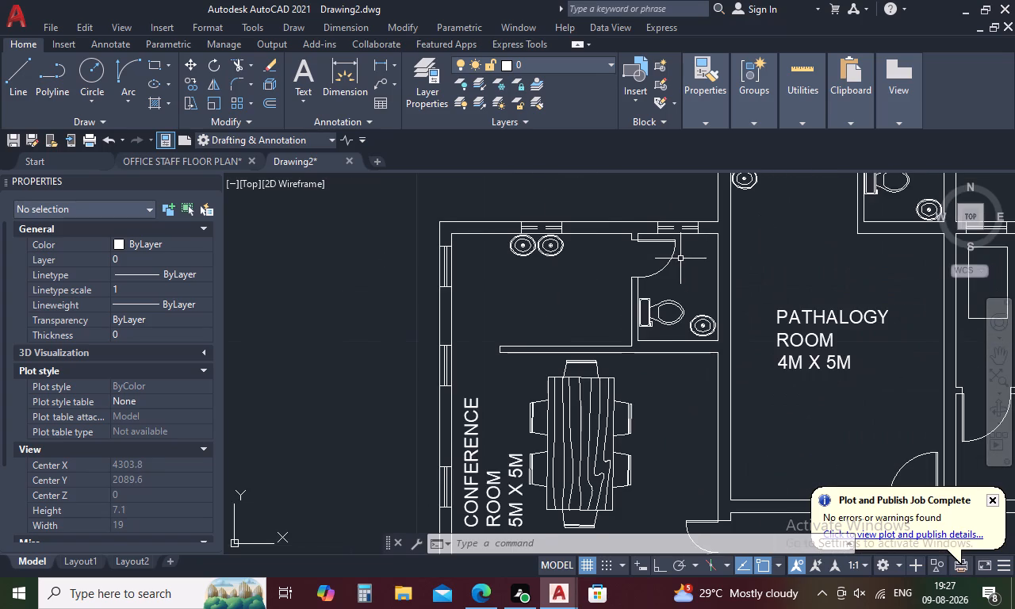
scroll(680, 259, up, 1)
key(ctrl+v)
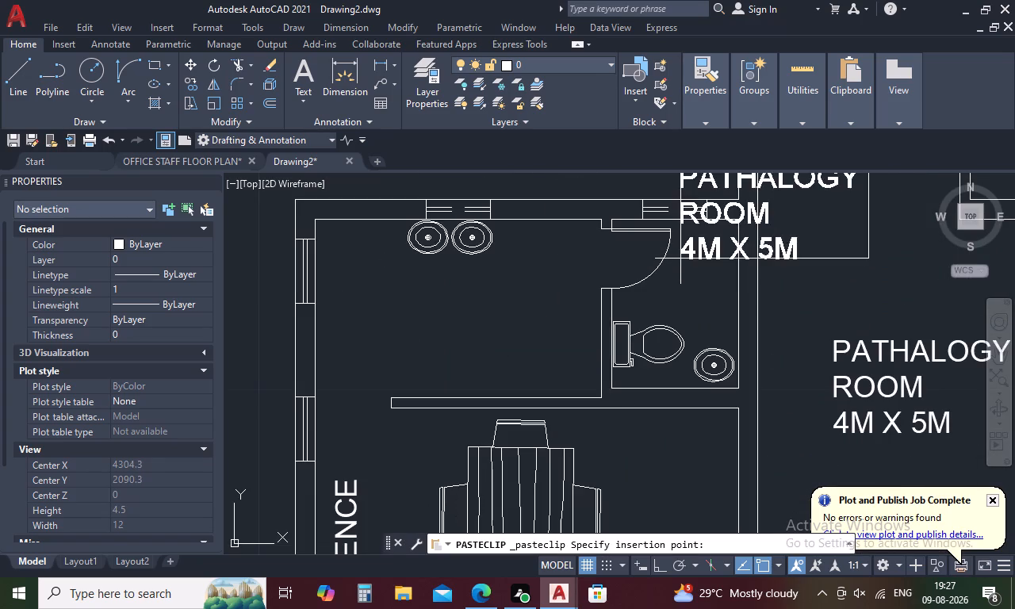
scroll(661, 323, up, 2)
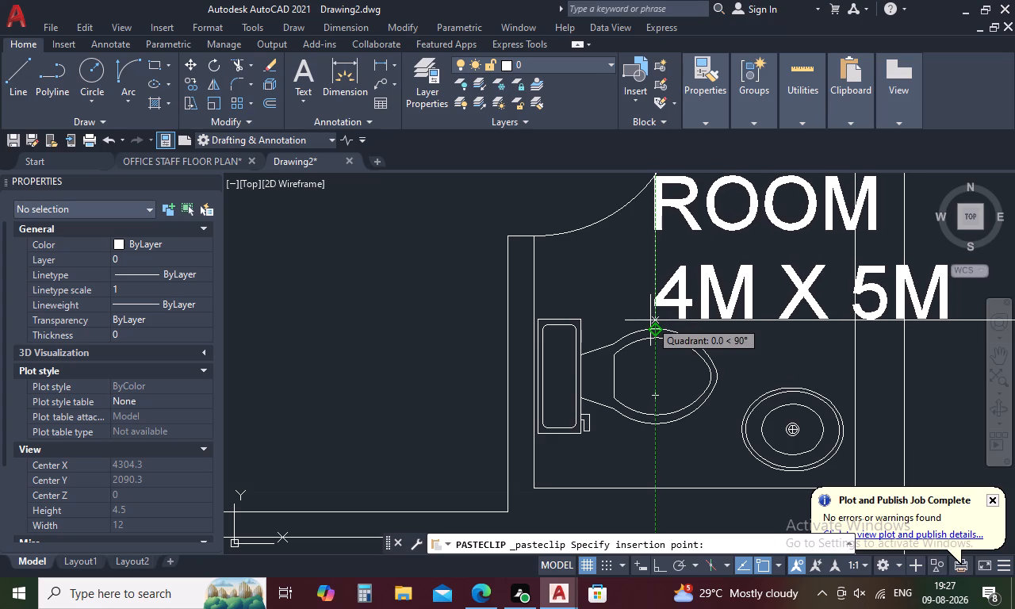
scroll(650, 320, down, 3)
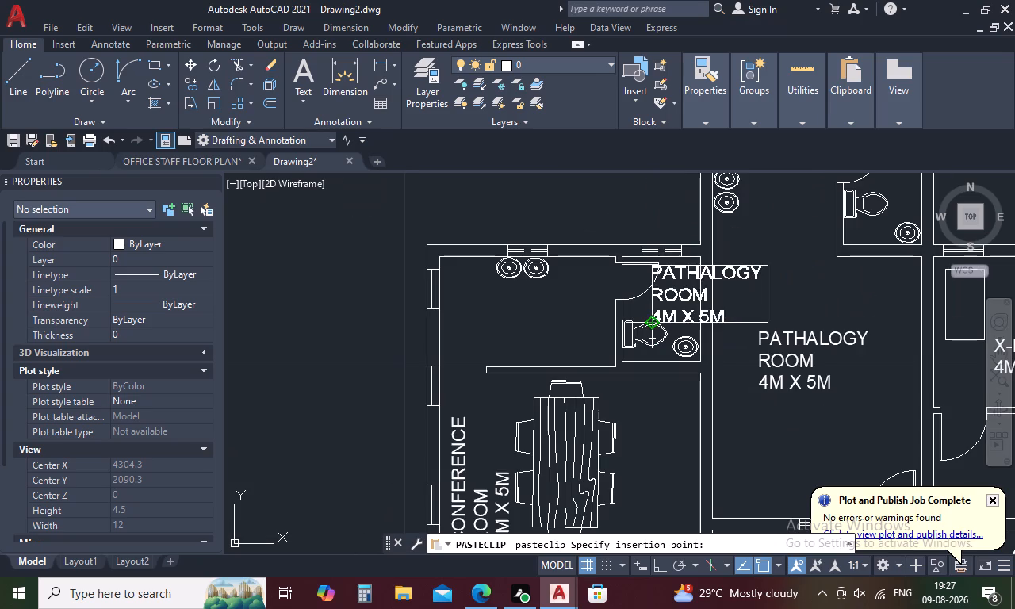
middle_drag(784, 332, 451, 341)
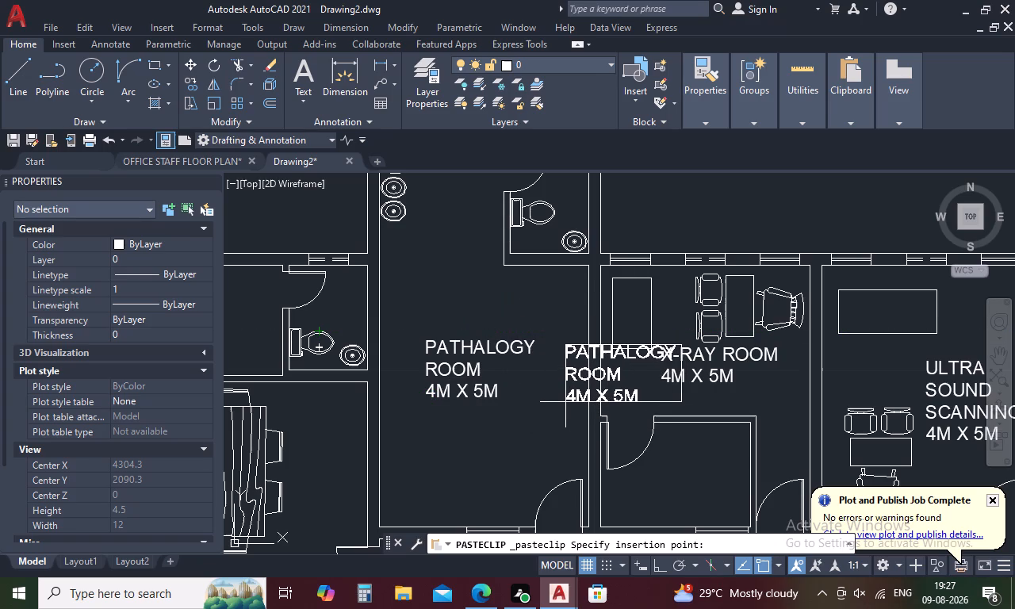
scroll(567, 384, down, 2)
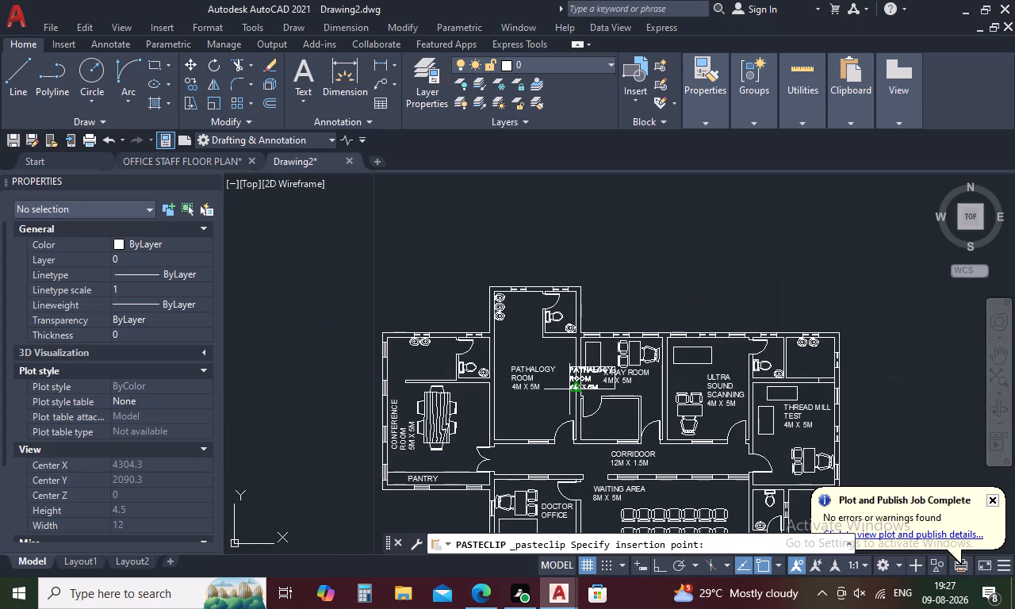
scroll(589, 437, up, 2)
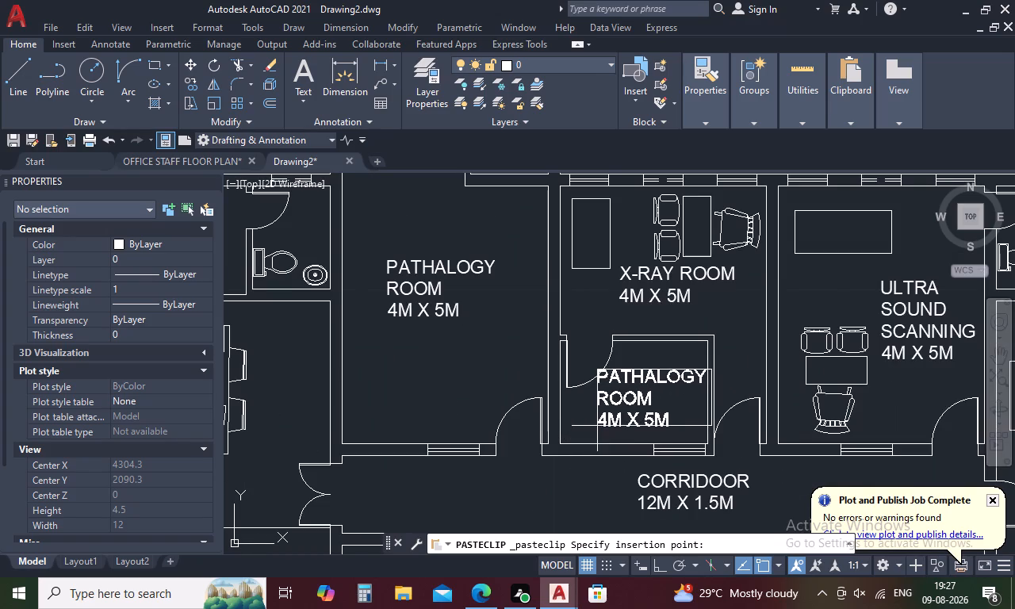
scroll(598, 427, up, 3)
click(613, 446)
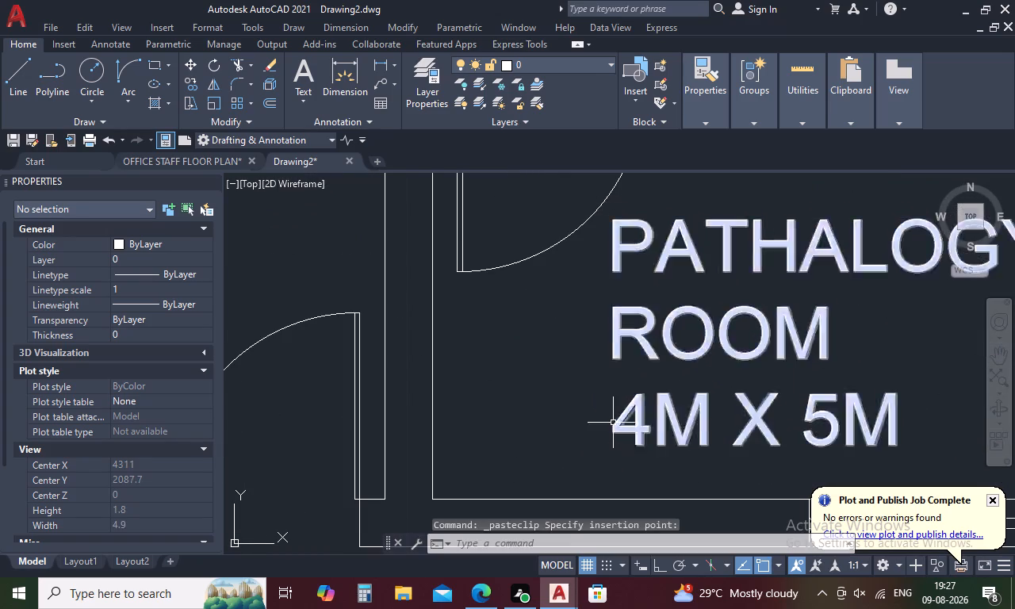
Replace "PATHALOGY" with "DARK" in the pasted small-room label, keeping ROOM on its own line.
scroll(613, 423, down, 3)
double_click(642, 384)
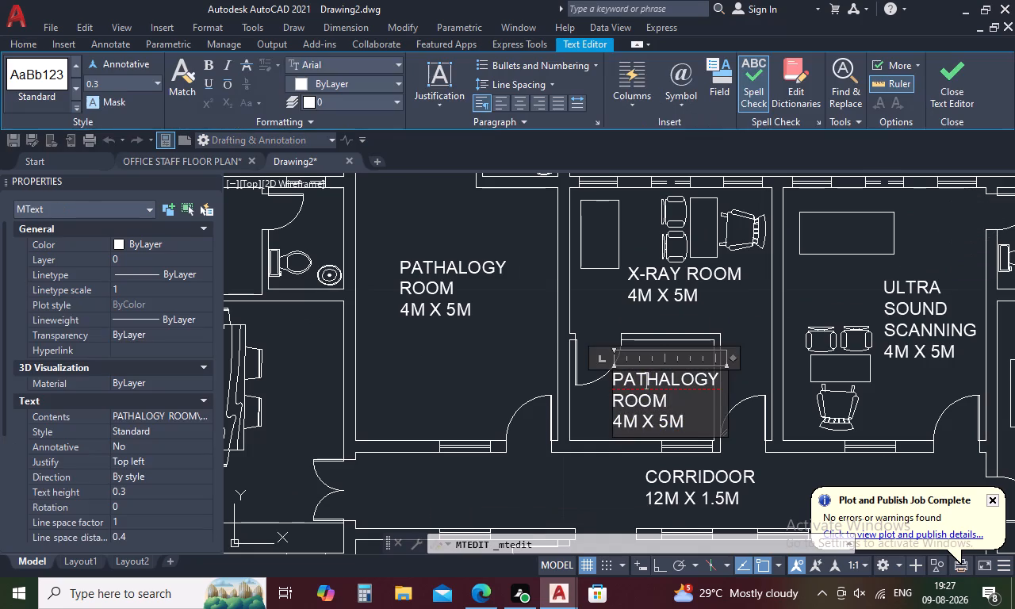
click(715, 384)
key(BackSpace)
key(BackSpace)
key(BackSpace)
key(BackSpace)
key(BackSpace)
key(BackSpace)
key(BackSpace)
key(BackSpace)
key(BackSpace)
key(BackSpace)
key(BackSpace)
key(BackSpace)
key(BackSpace)
key(BackSpace)
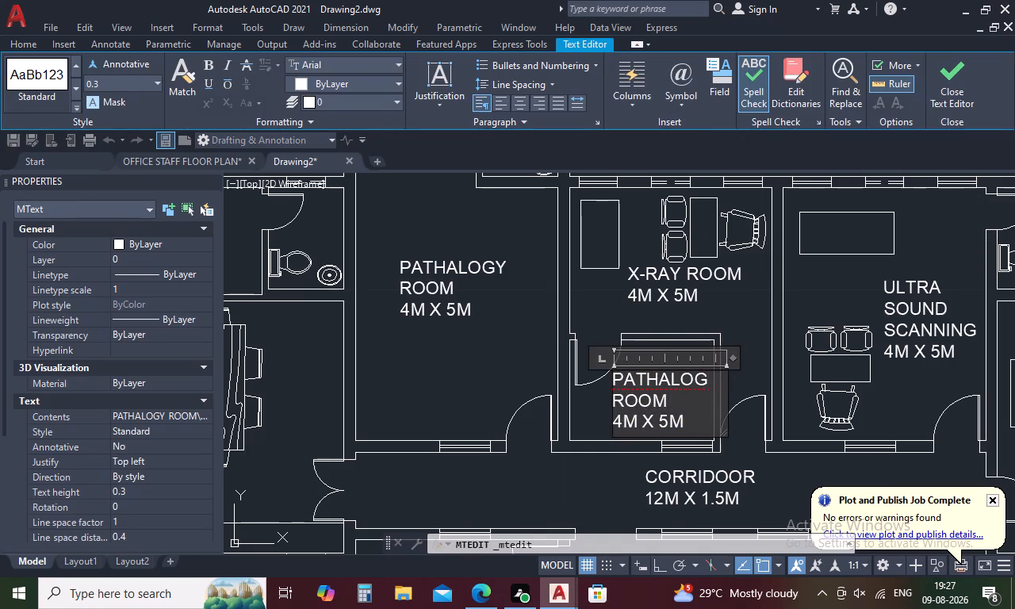
text(DARK)
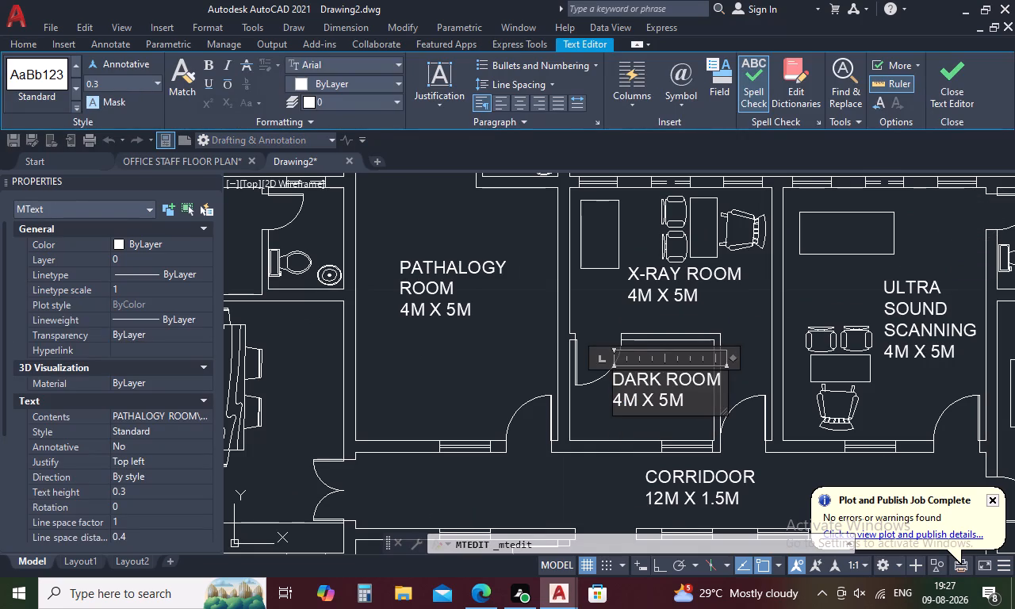
key(space)
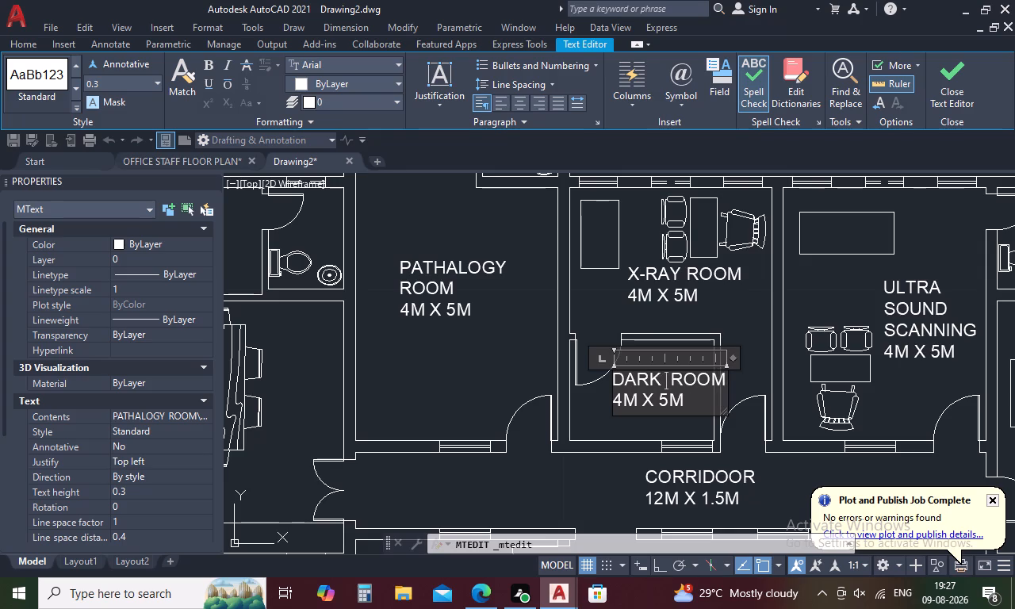
key(space)
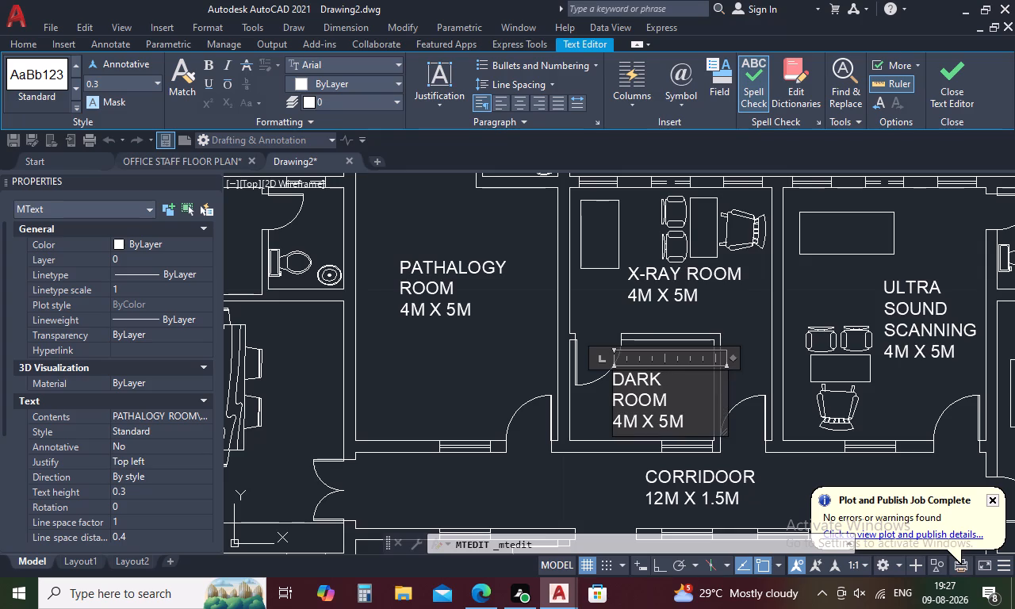
Change the DARK ROOM label's dimension line to 3M X 2M and finish editing.
click(623, 423)
key(BackSpace)
key(3)
click(669, 424)
key(BackSpace)
key(2)
click(510, 369)
Paste a copy of the PATHALOGY ROOM label in the toilet above the conference room, just above the WC fixture.
scroll(510, 369, down, 3)
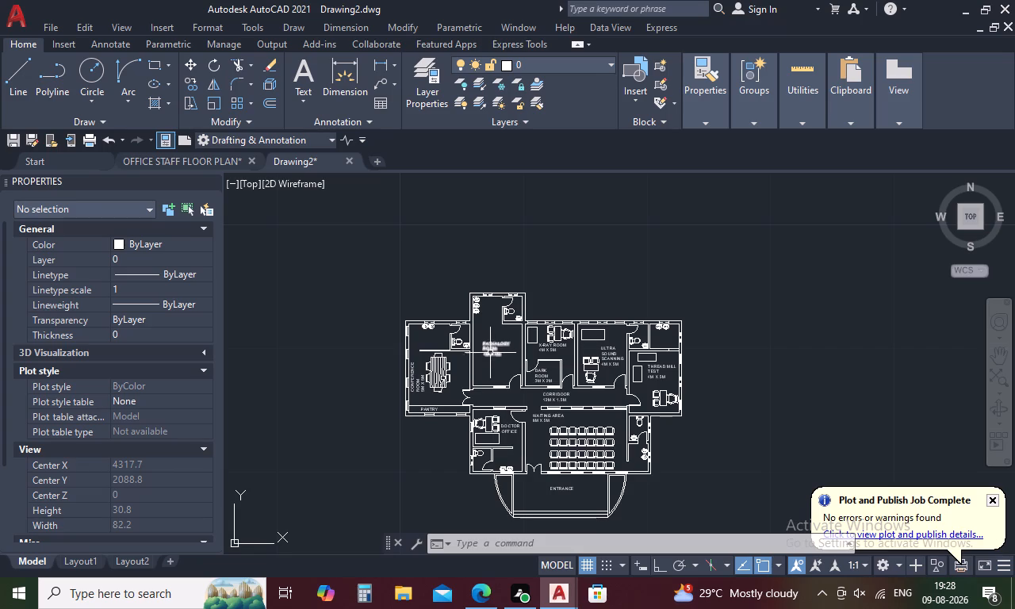
middle_drag(442, 335, 470, 388)
scroll(470, 388, up, 2)
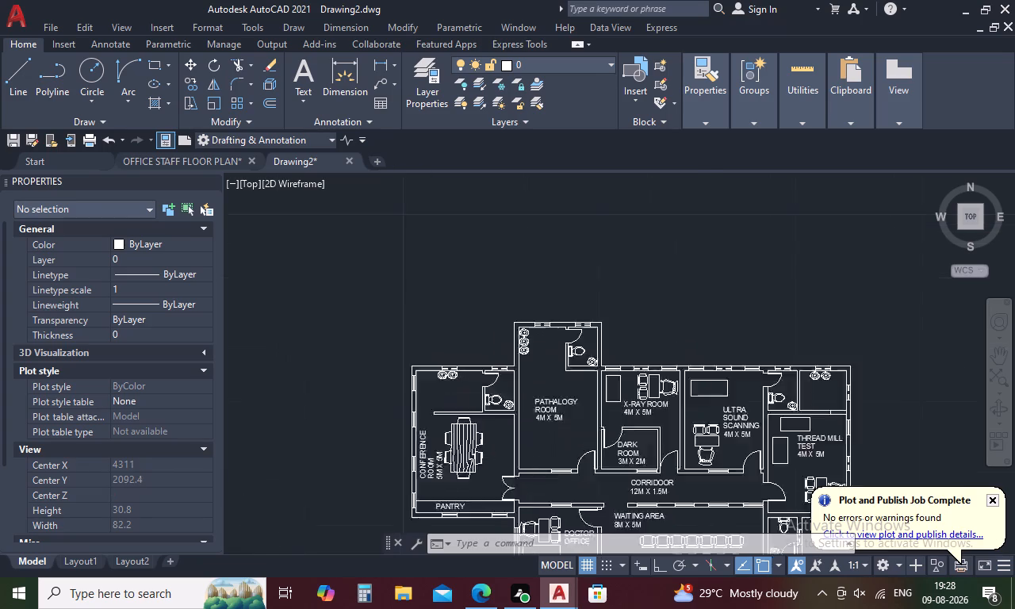
scroll(470, 388, up, 2)
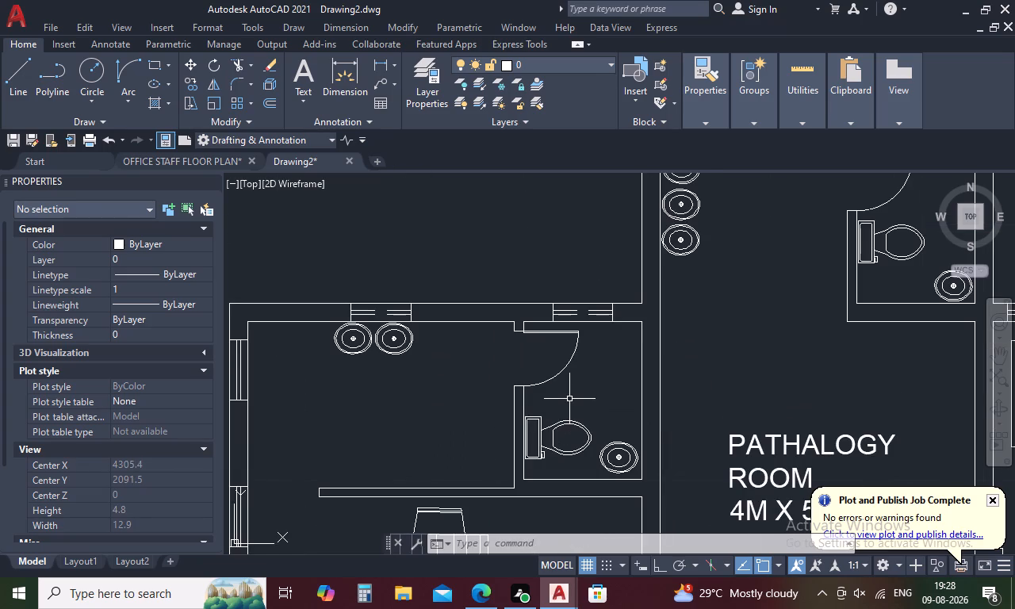
key(ctrl+v)
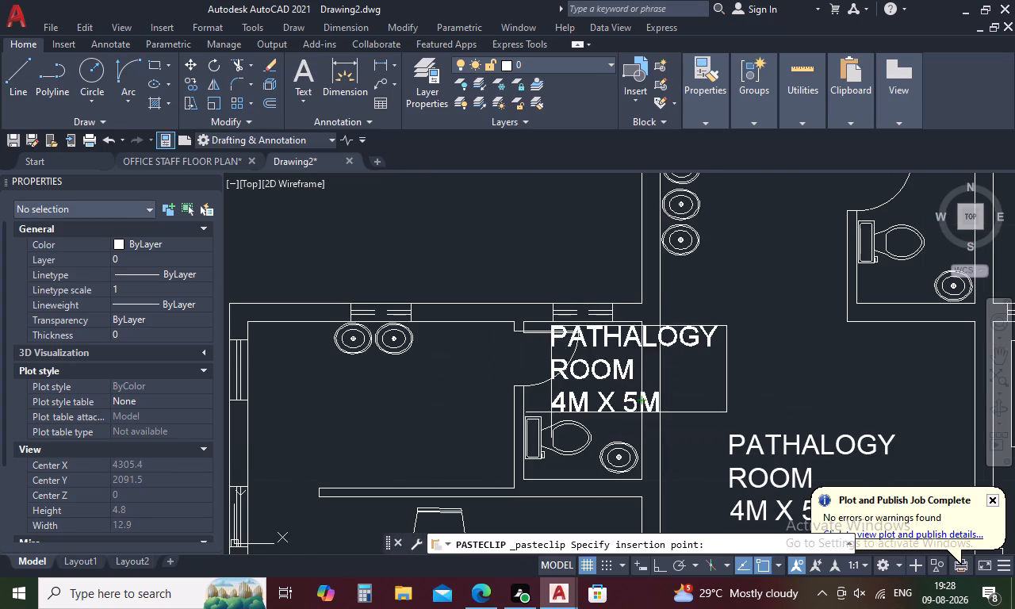
click(527, 416)
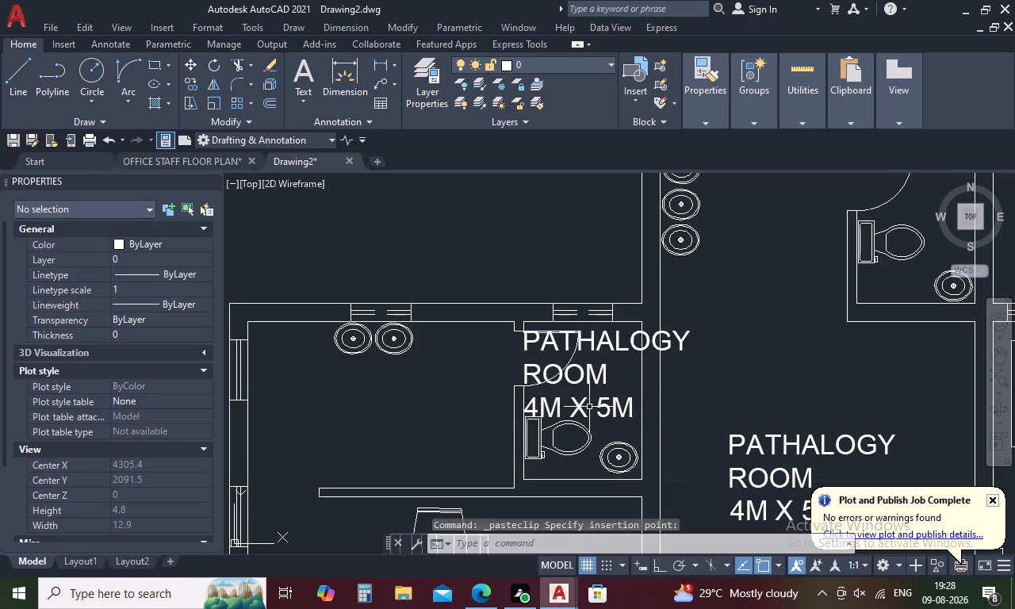
Open the label pasted in the toilet for editing and delete its entire text.
double_click(589, 407)
key(Escape)
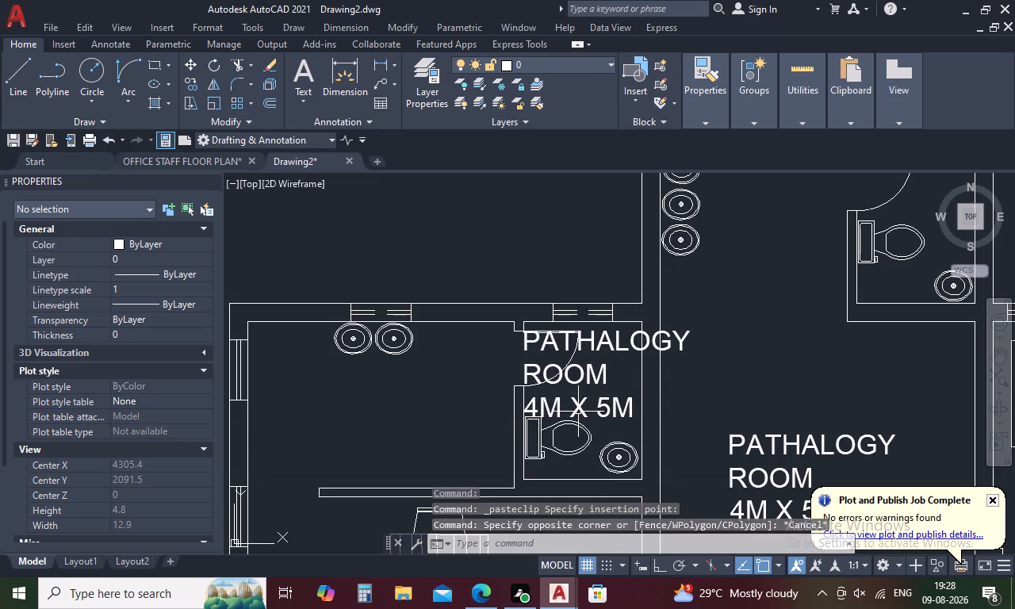
double_click(578, 412)
click(628, 412)
key(BackSpace)
key(BackSpace)
key(BackSpace)
key(BackSpace)
key(BackSpace)
key(BackSpace)
key(BackSpace)
key(BackSpace)
key(BackSpace)
key(BackSpace)
key(BackSpace)
key(BackSpace)
key(BackSpace)
key(BackSpace)
key(BackSpace)
key(BackSpace)
key(BackSpace)
key(BackSpace)
key(BackSpace)
key(BackSpace)
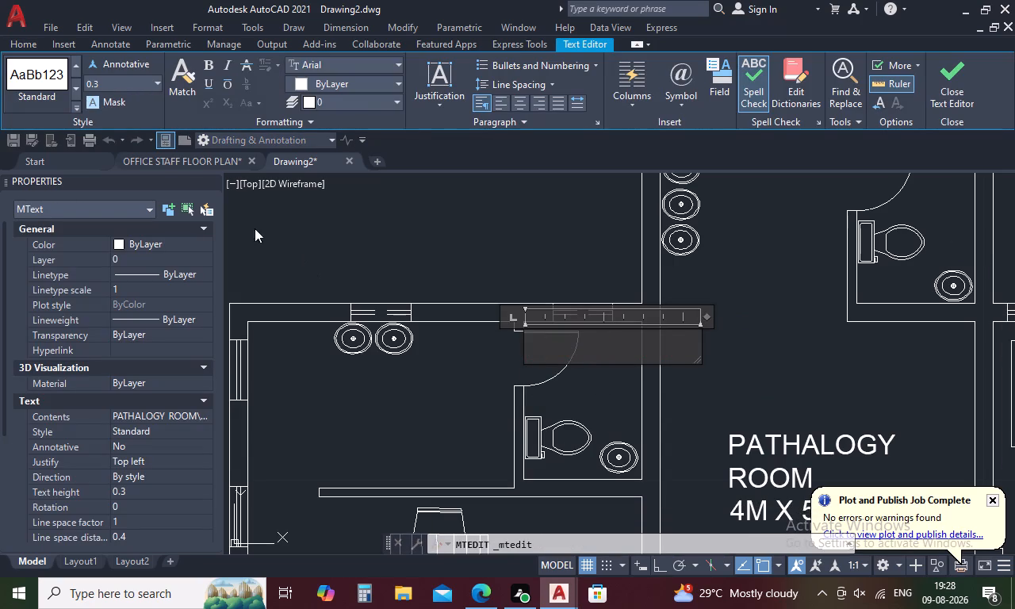
Set the text height for the emptied toilet label to 0.2.
click(107, 83)
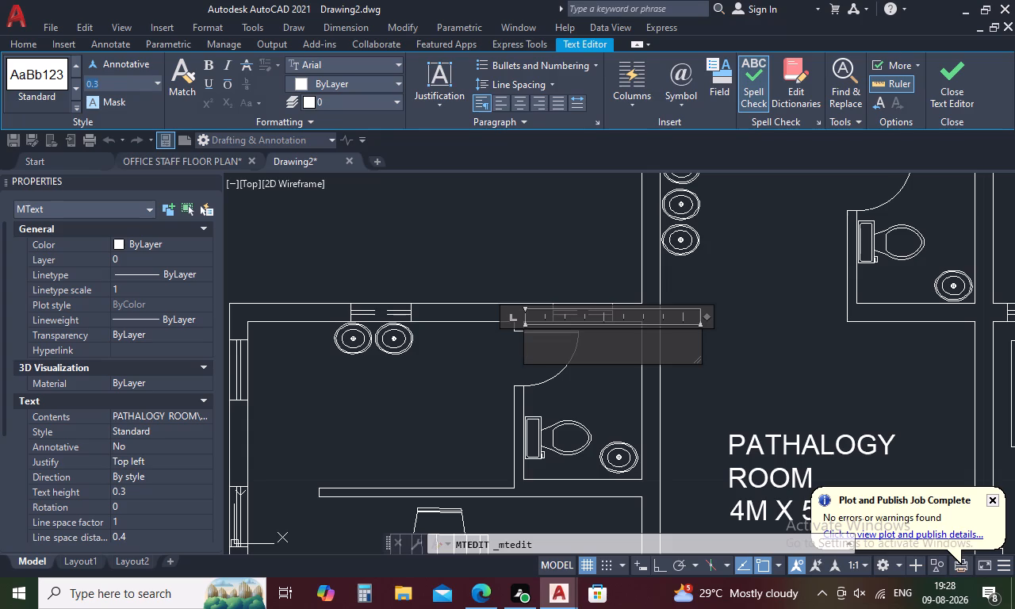
key(BackSpace)
key(period)
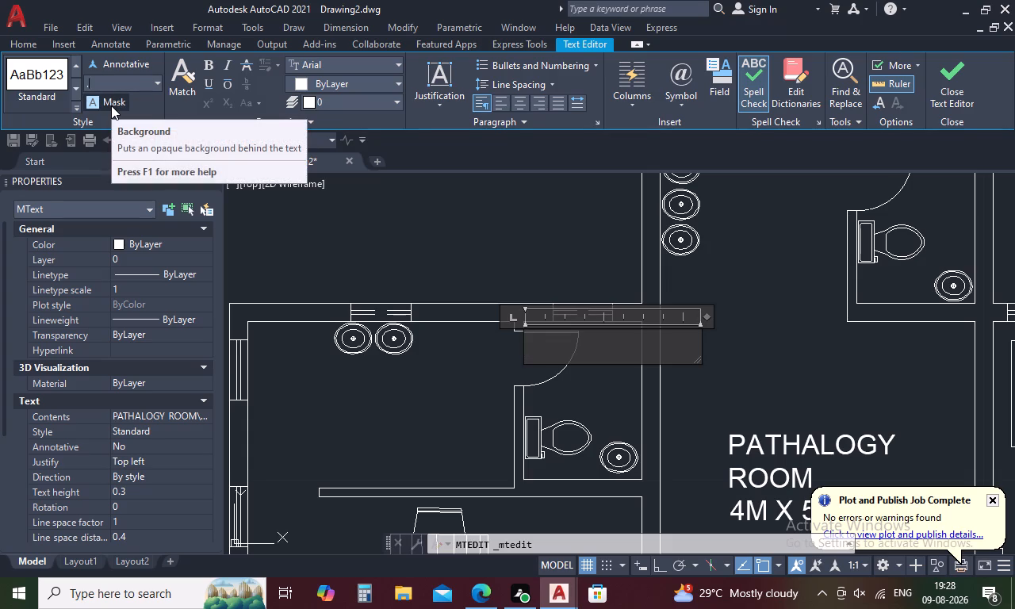
key(1)
key(BackSpace)
key(2)
key(Return)
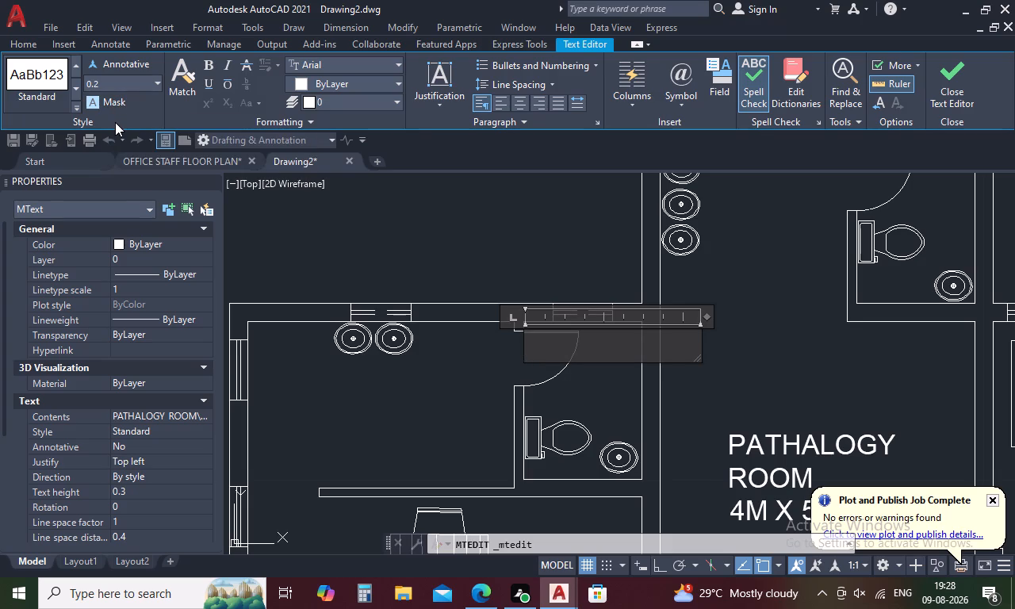
Enter TOILET with 1.5M X 2M on a second line in the emptied label and finish editing.
key(t)
text(OIL)
text(ET)
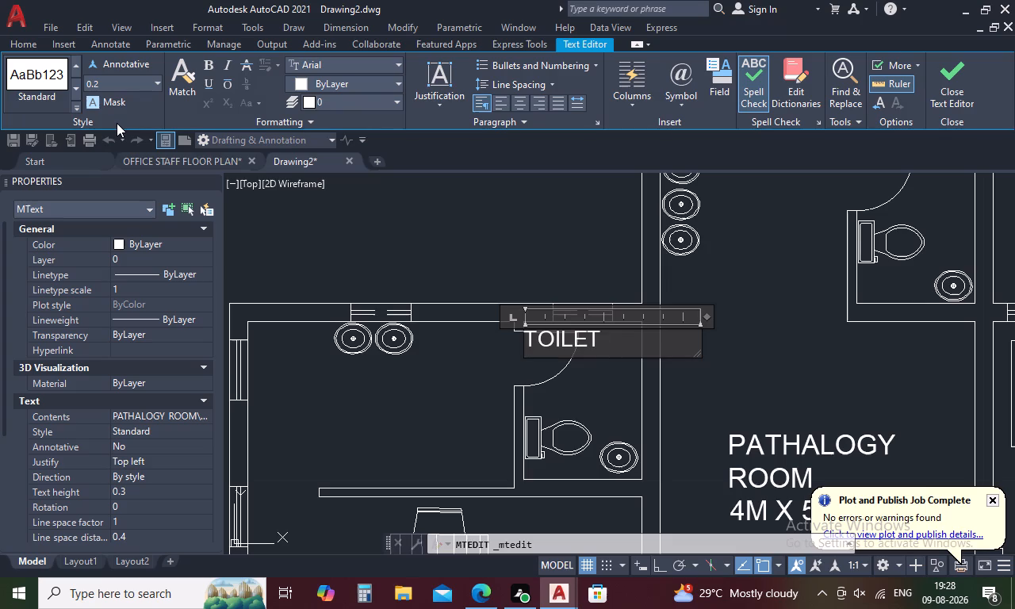
key(Return)
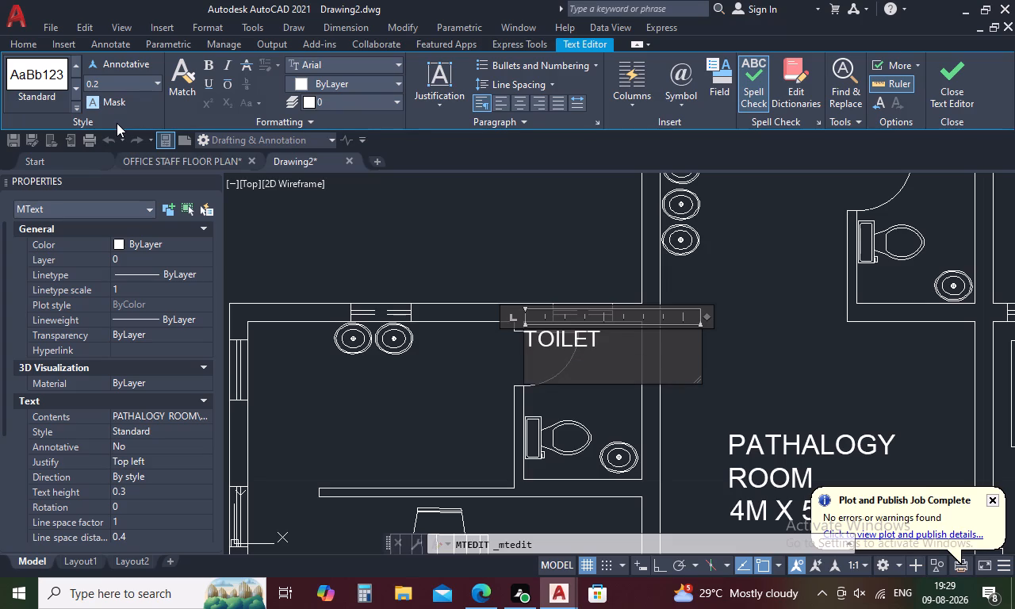
text(1.)
key(5)
text(M X)
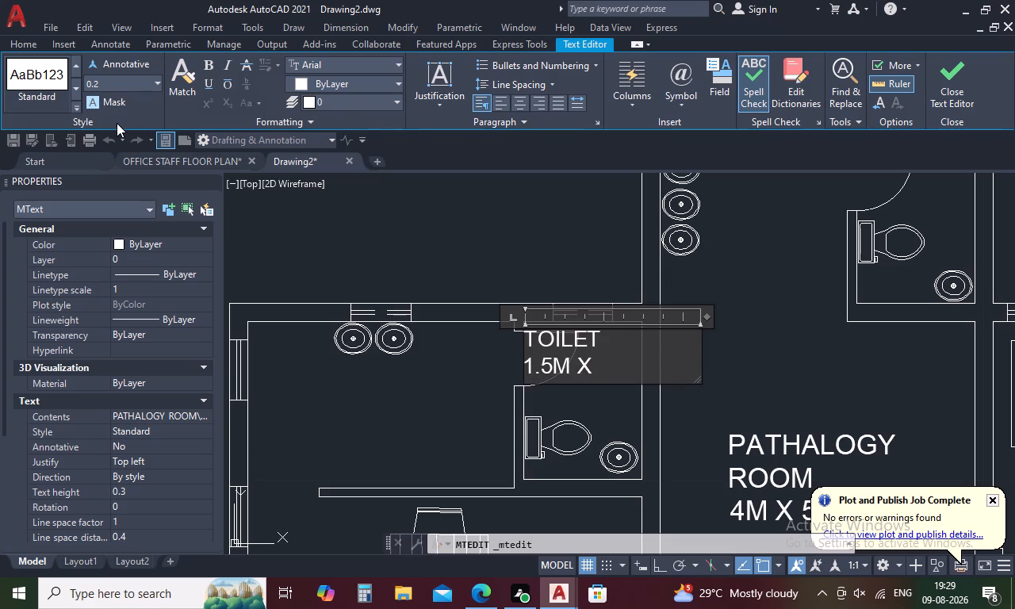
key(space)
text(2M)
click(347, 416)
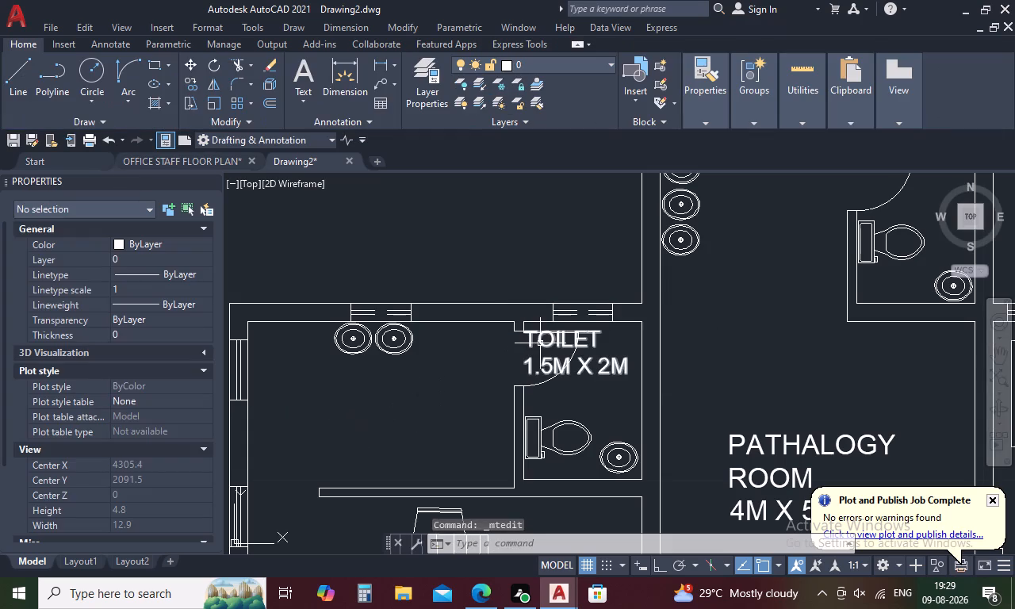
Reopen the TOILET label, set the height of all its text to 0.15 and finish editing.
double_click(541, 342)
drag(648, 370, 492, 343)
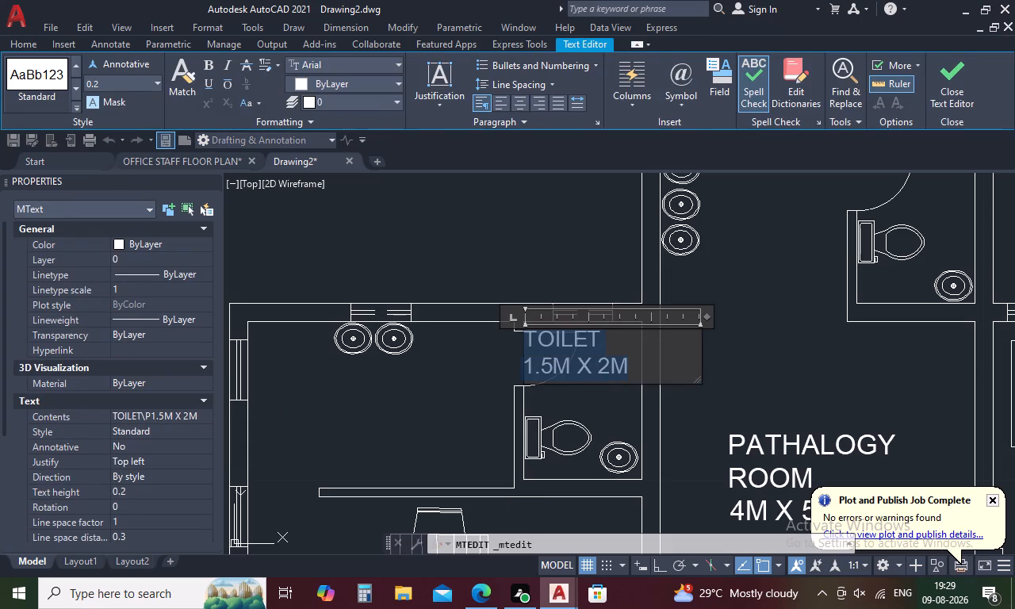
drag(492, 343, 489, 328)
click(111, 81)
key(BackSpace)
text(.1)
key(5)
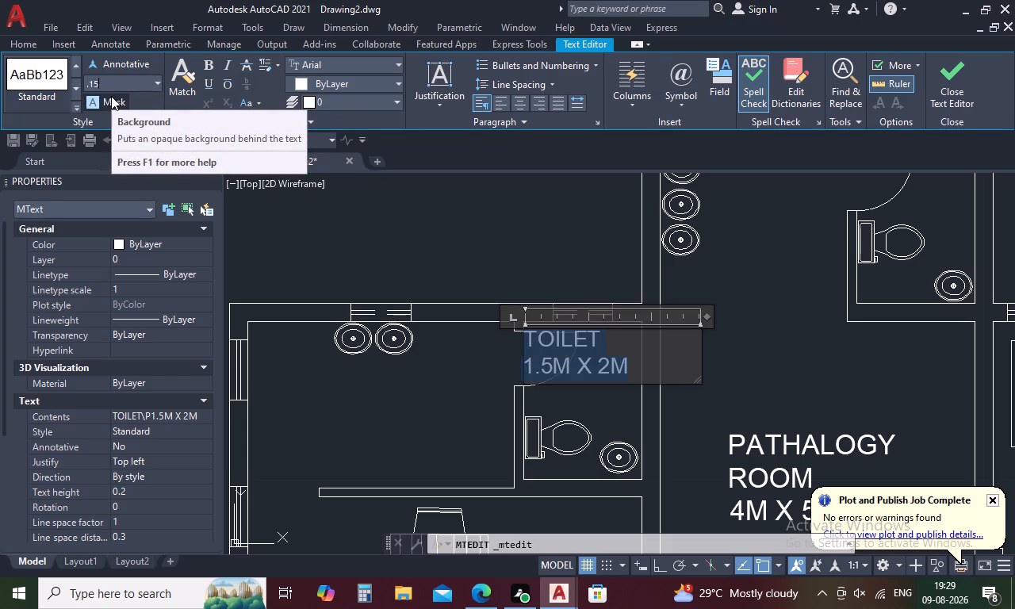
key(space)
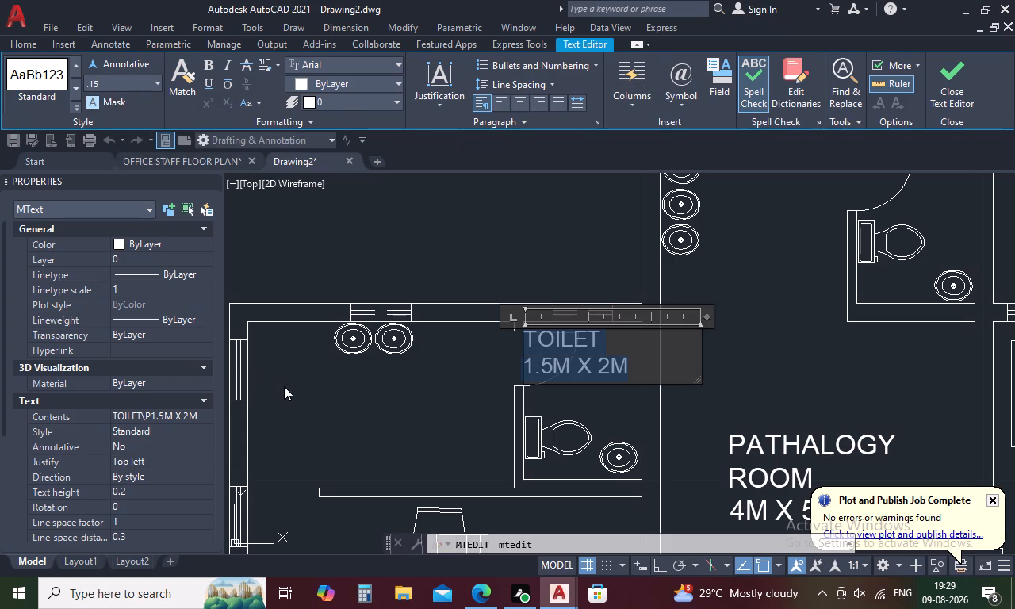
key(space)
key(space)
key(BackSpace)
key(BackSpace)
key(BackSpace)
key(Return)
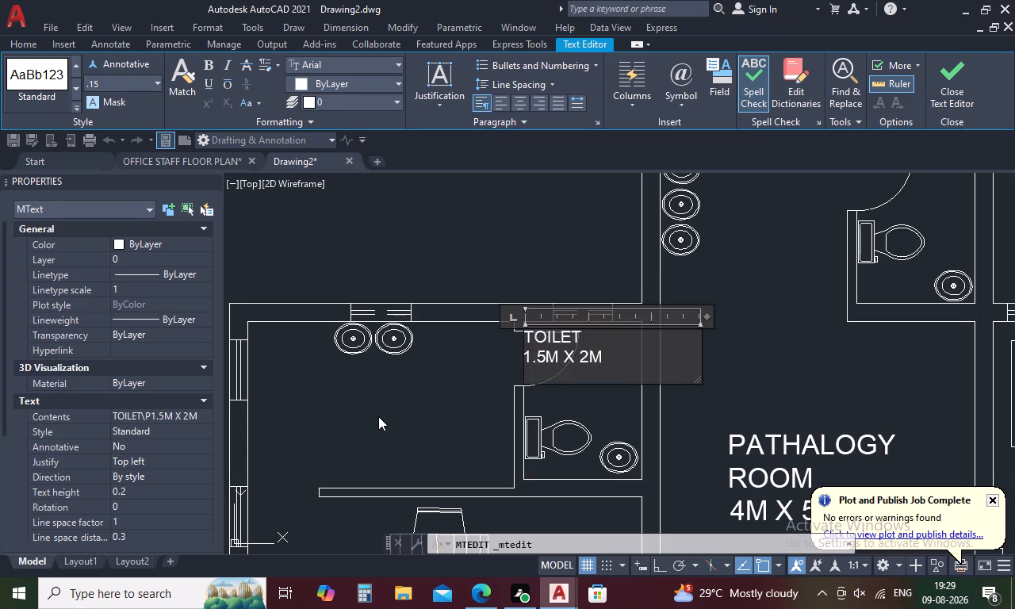
click(416, 415)
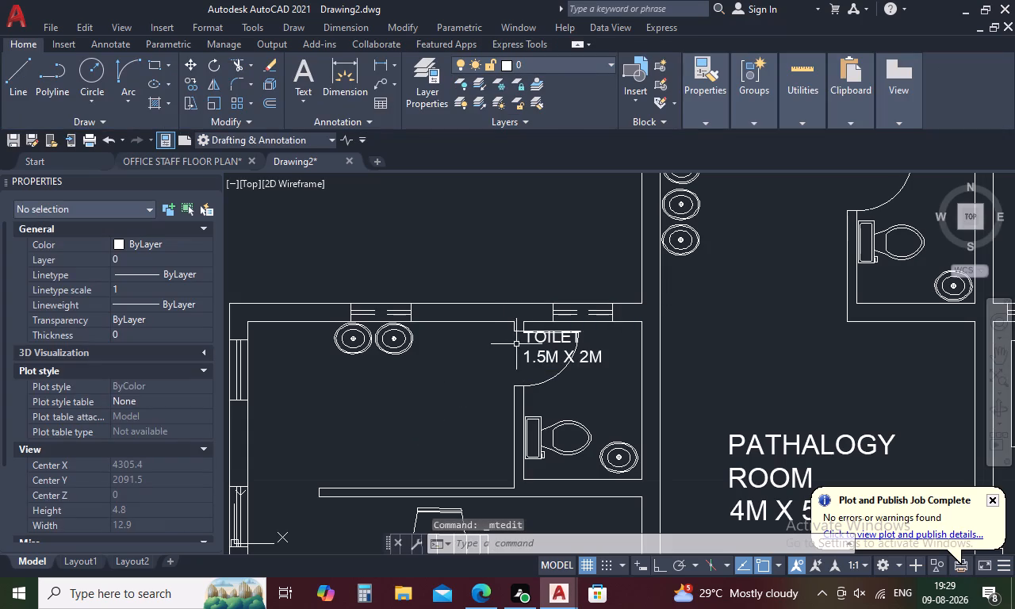
Move the TOILET label clear of the door swing, into the free space just above the WC fixture.
click(539, 347)
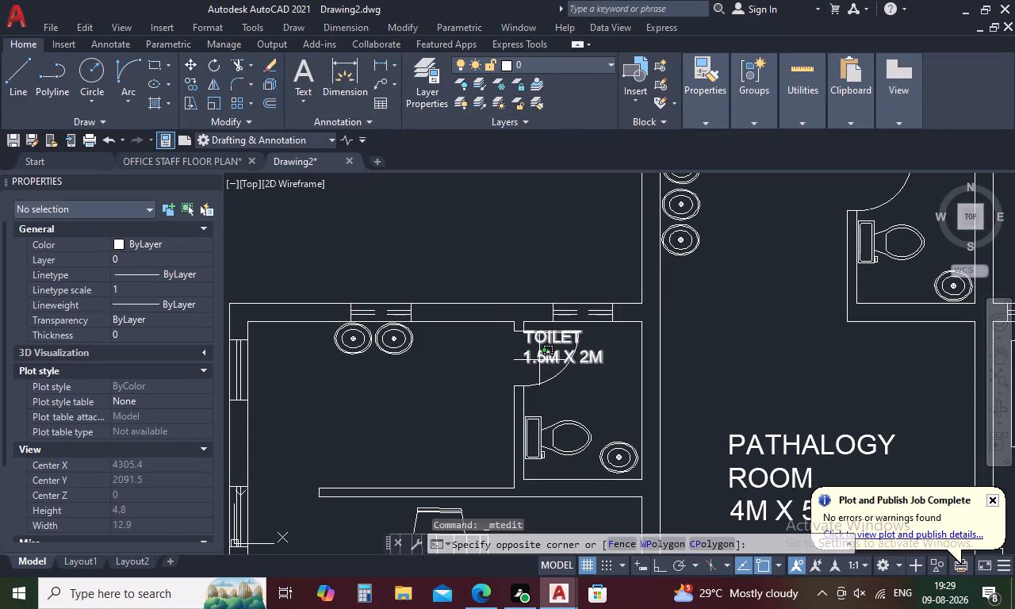
key(Escape)
click(539, 360)
right_click(539, 360)
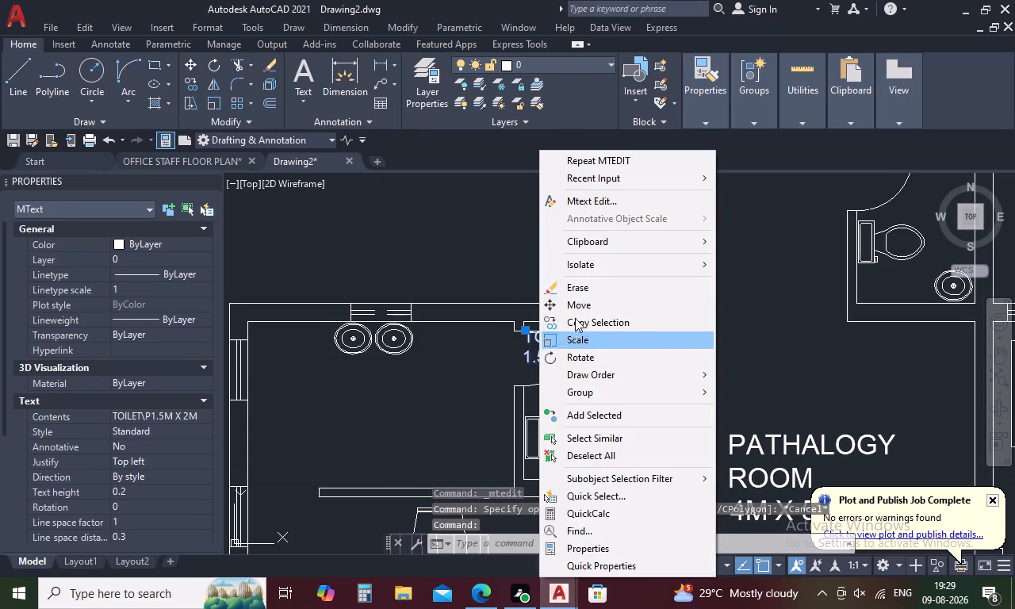
click(591, 301)
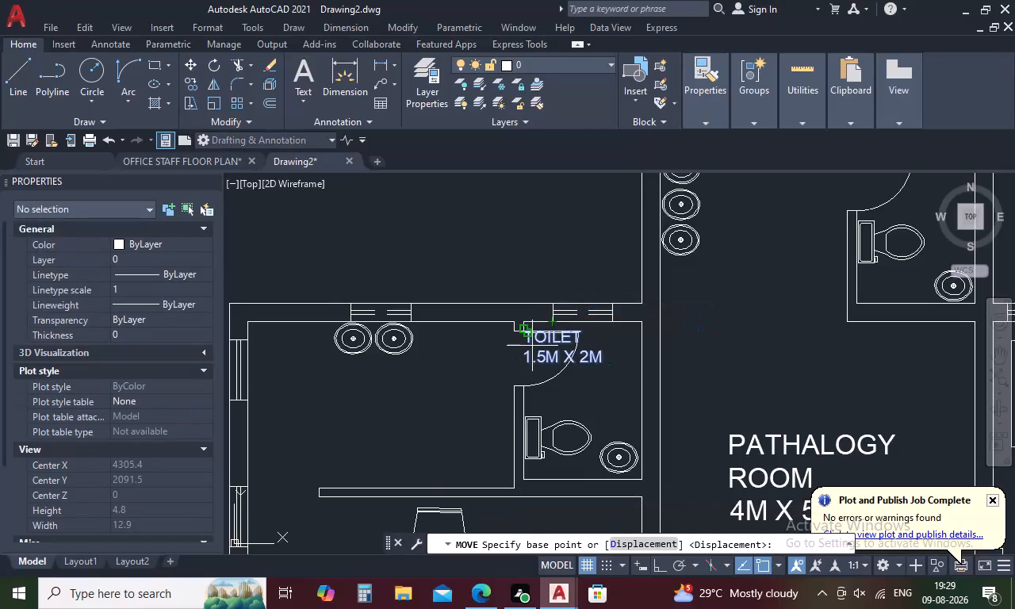
click(528, 345)
scroll(573, 386, up, 3)
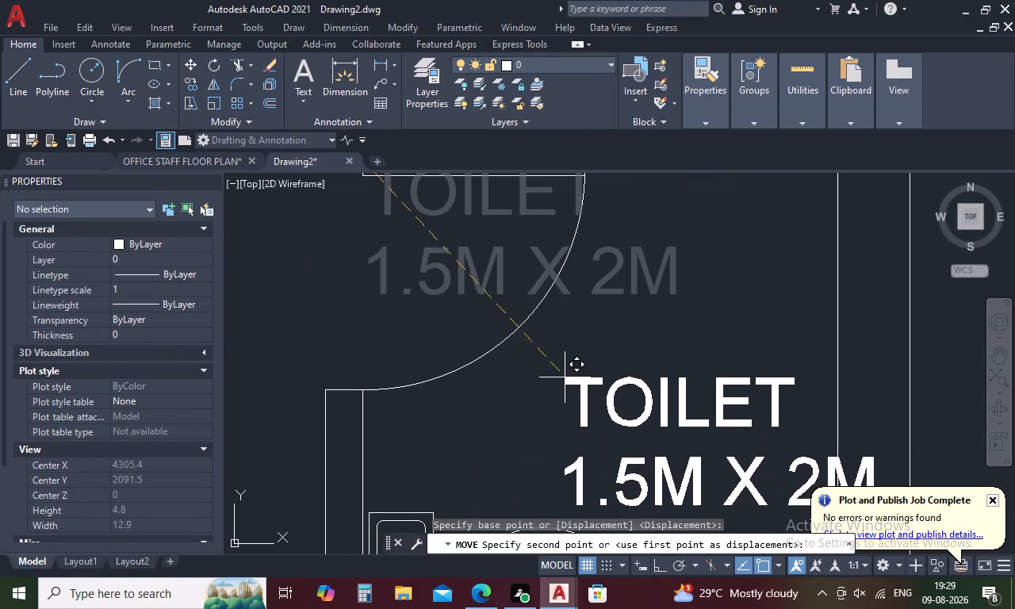
click(507, 371)
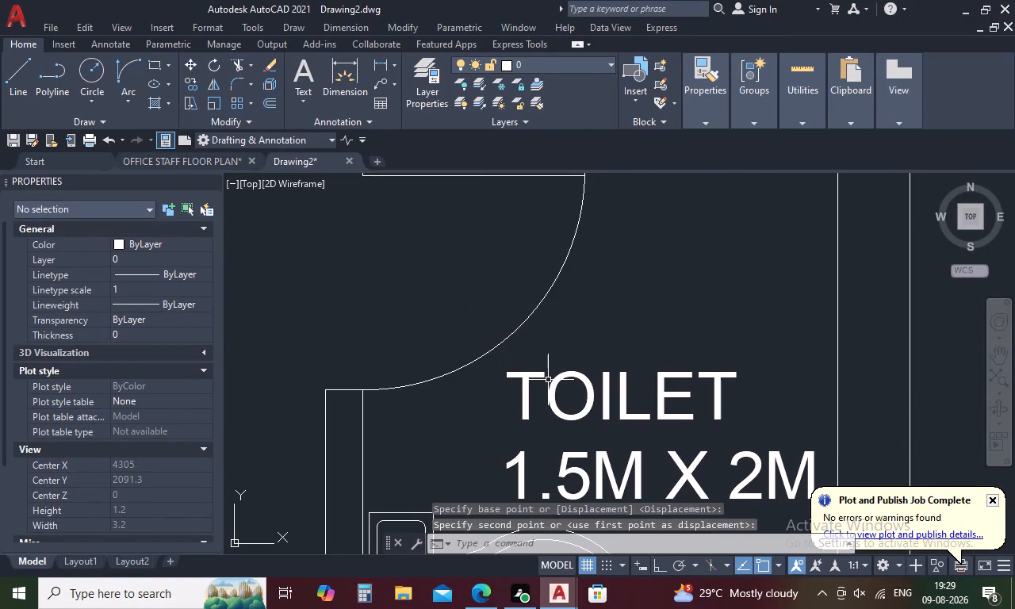
Paste a copy of the TOILET 1.5M X 2M label in the pathology room's toilet, between the door swing and the WC.
click(552, 383)
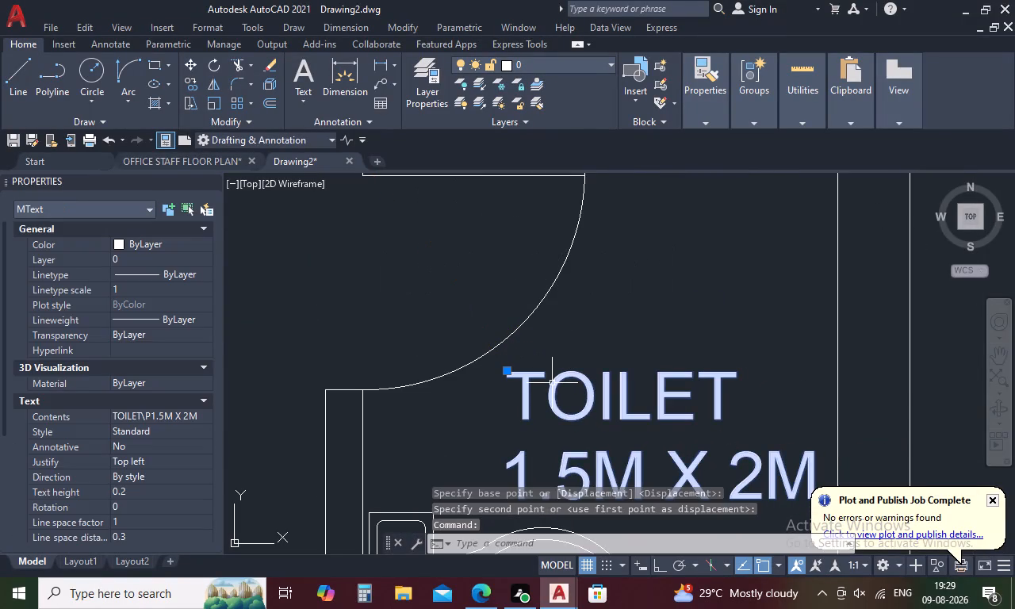
key(ctrl+c)
key(ctrl+v)
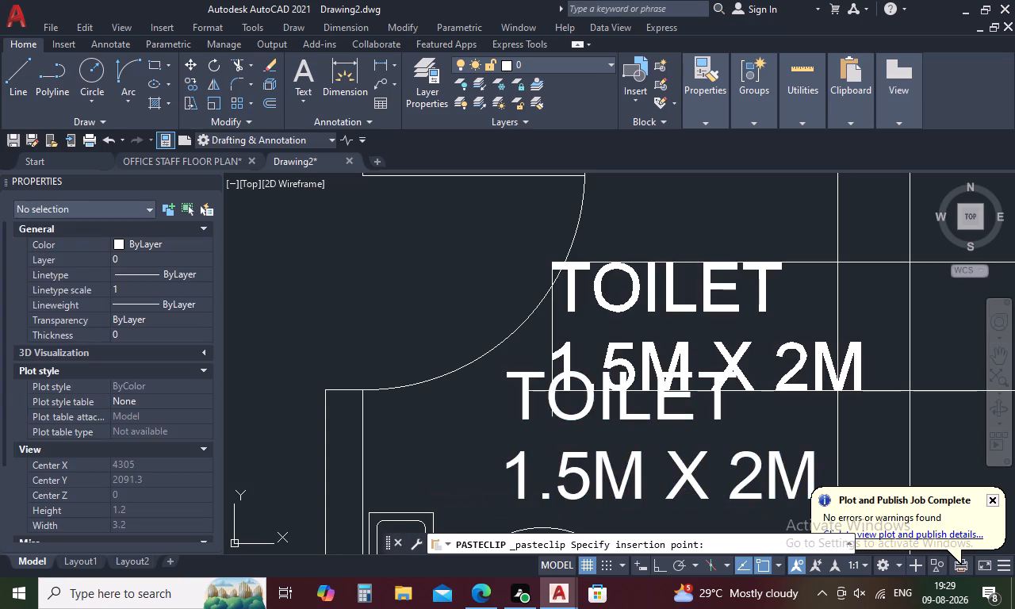
scroll(552, 391, down, 3)
middle_drag(688, 372, 302, 414)
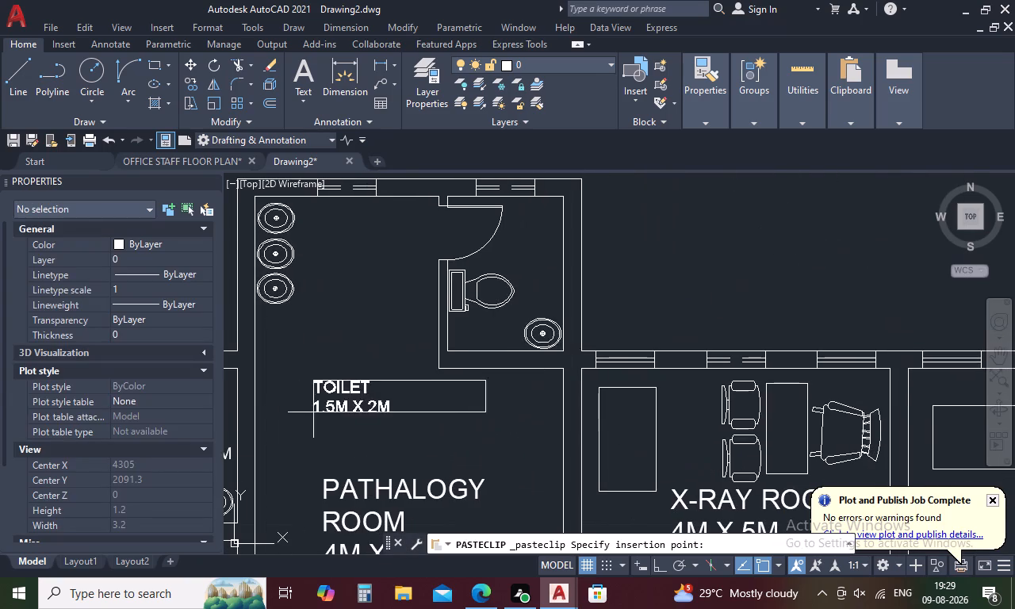
scroll(475, 275, up, 3)
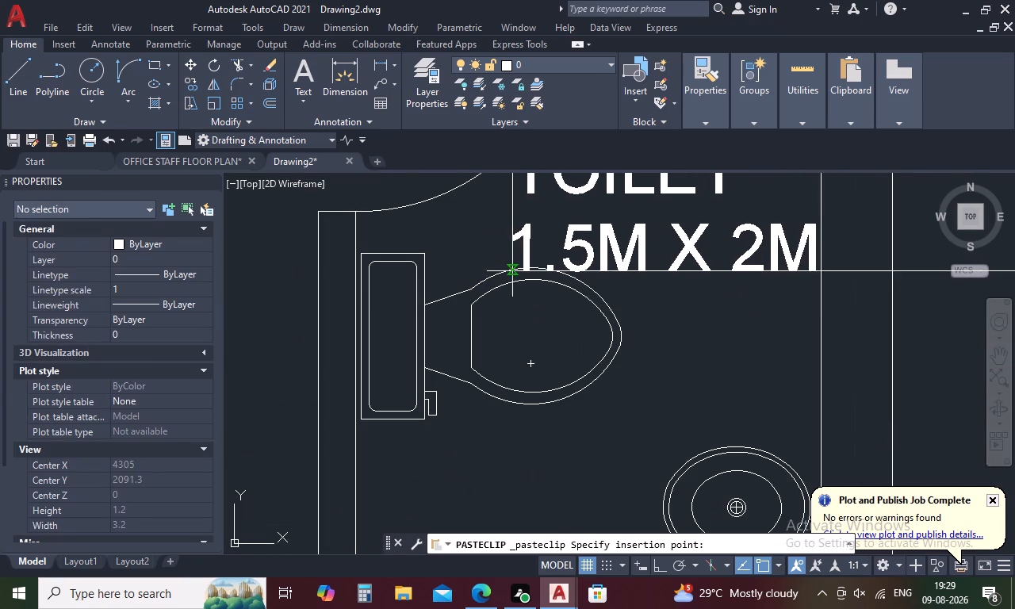
middle_drag(521, 289, 503, 430)
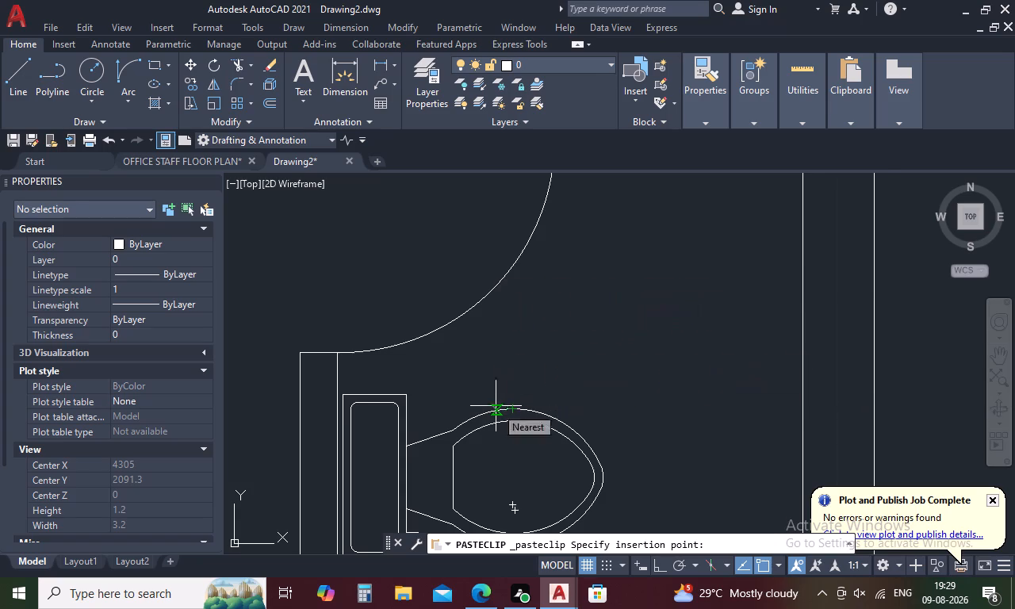
scroll(508, 401, down, 2)
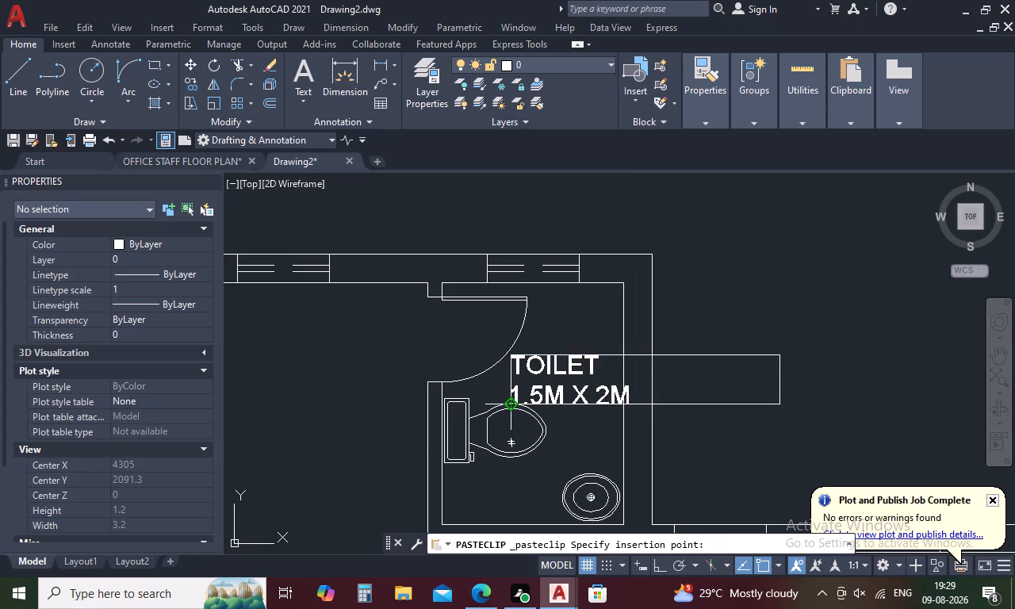
scroll(506, 408, up, 2)
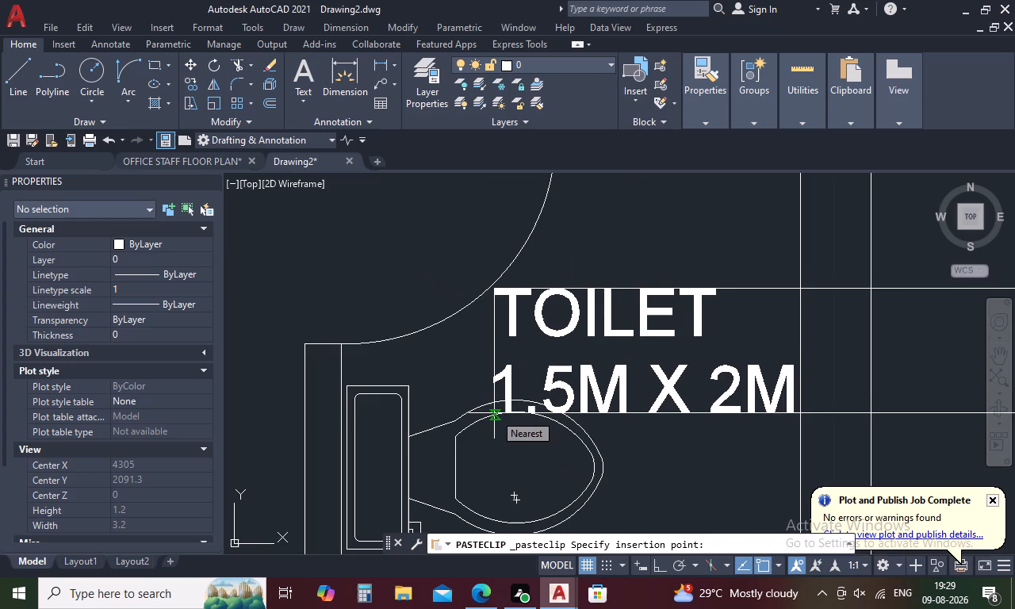
click(494, 413)
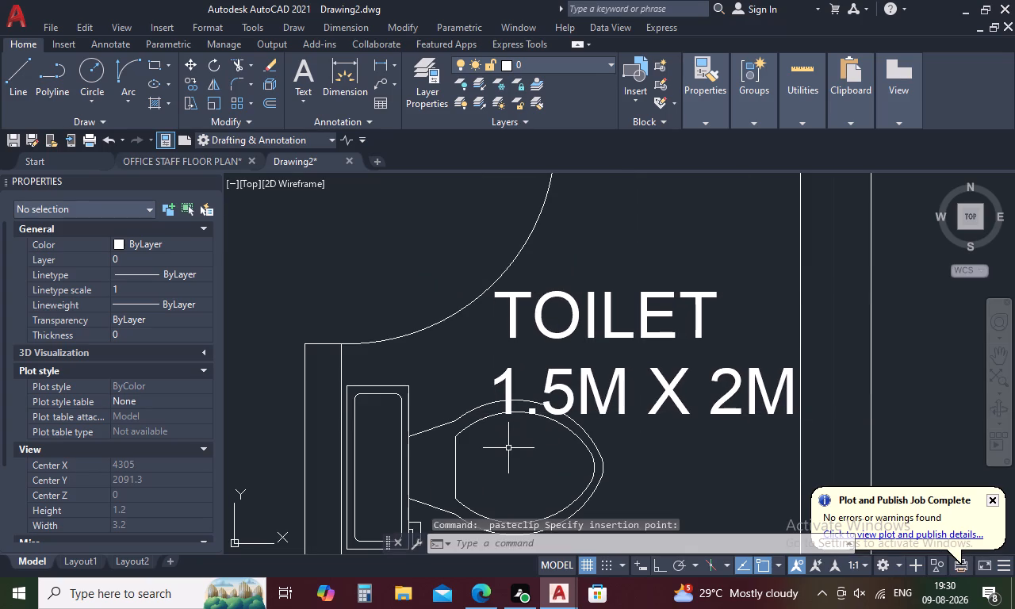
key(Escape)
Move the WC fixture in the pathology room's toilet slightly down so it clears the TOILET 1.5M X 2M label.
click(413, 430)
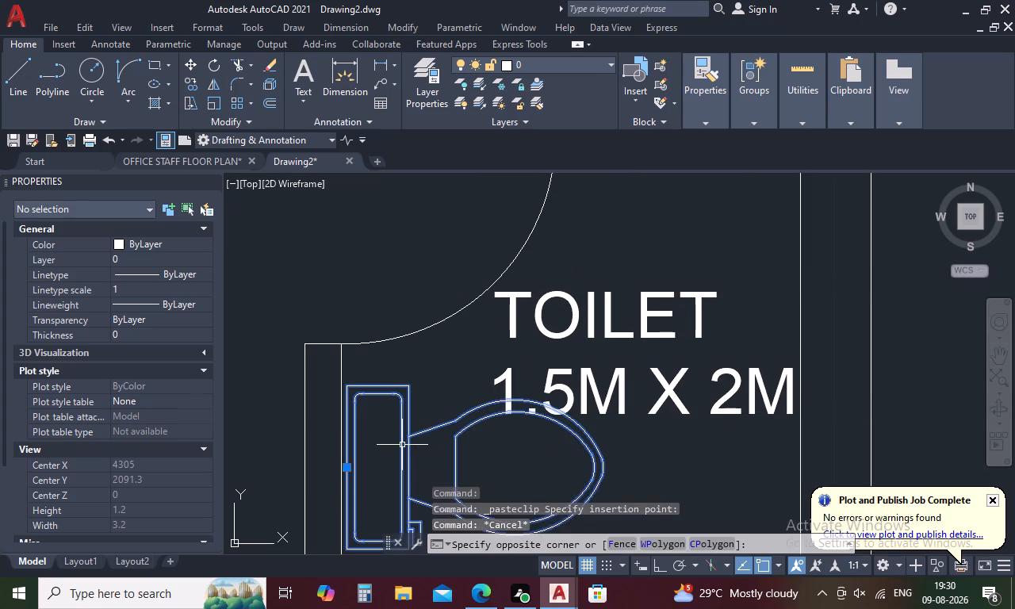
click(402, 445)
right_click(402, 445)
click(458, 311)
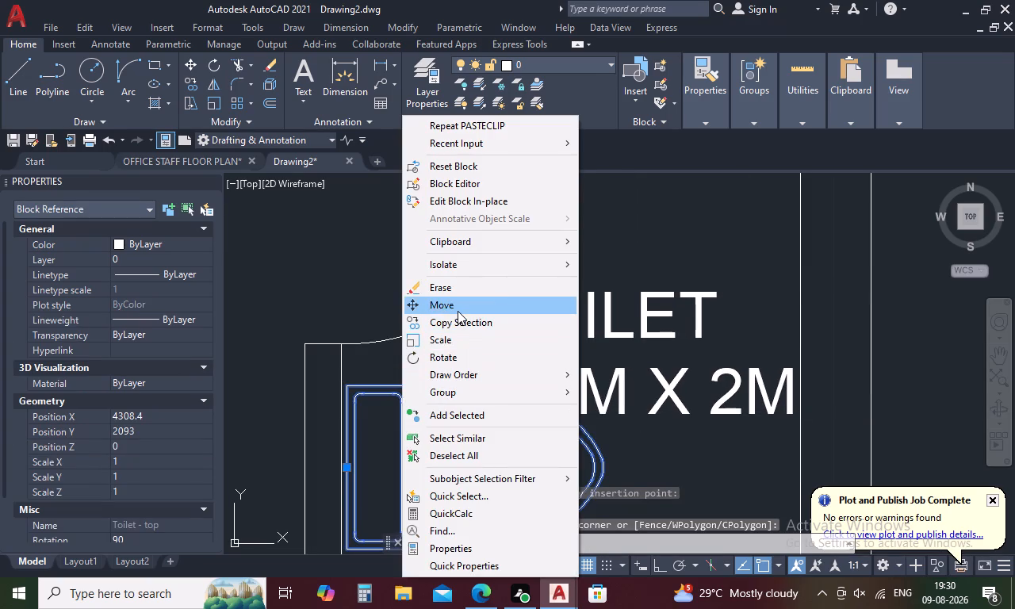
middle_drag(432, 400, 448, 321)
click(413, 388)
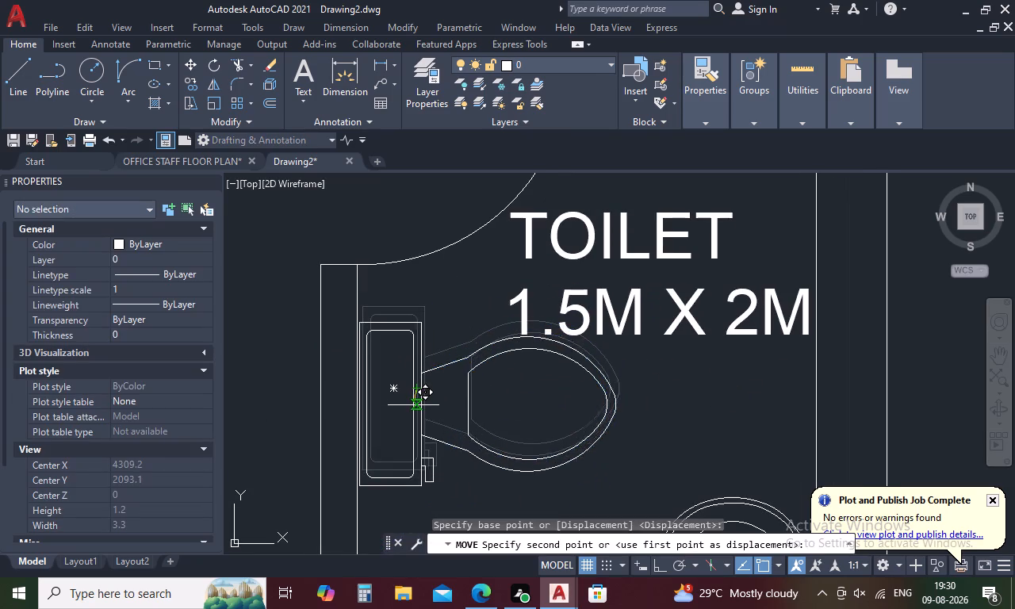
click(415, 423)
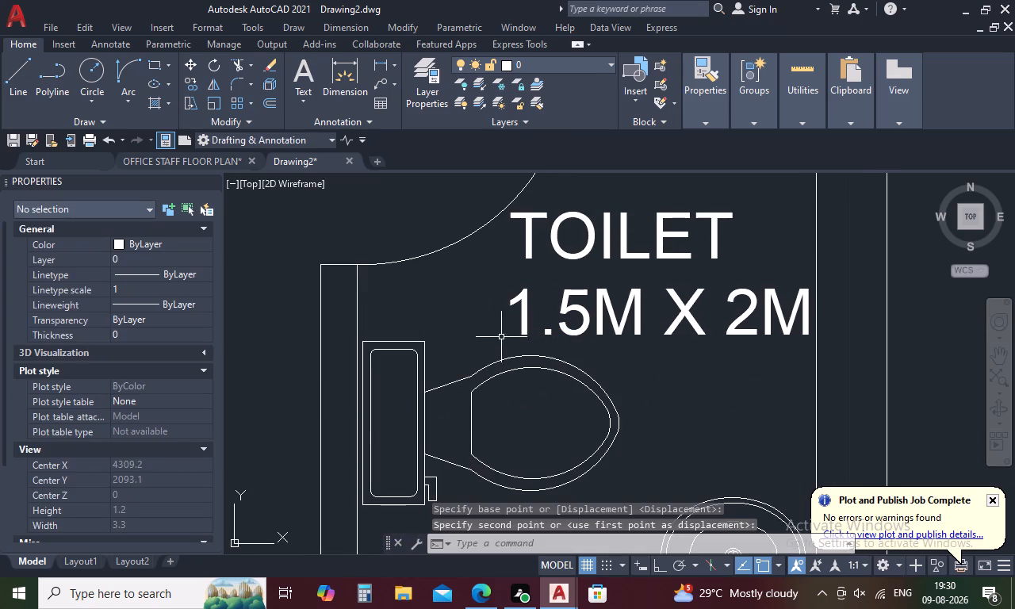
Paste a copy of the TOILET 1.5M X 2M label in the ultrasound scanning room's toilet, between the door swing and the WC.
key(ctrl+v)
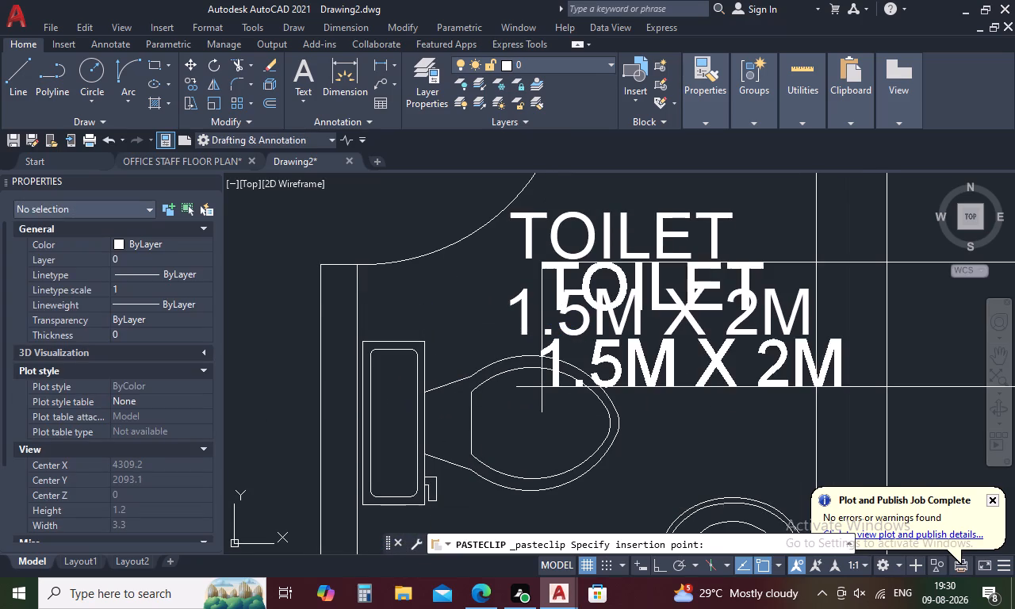
scroll(542, 381, down, 3)
middle_drag(664, 391, 425, 320)
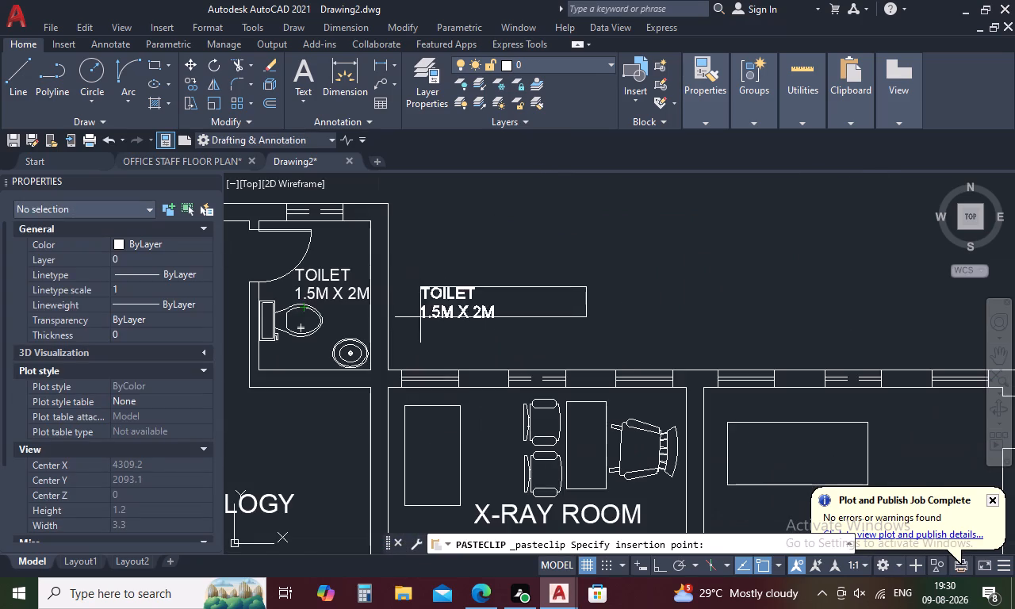
middle_drag(653, 321, 336, 326)
scroll(340, 331, down, 2)
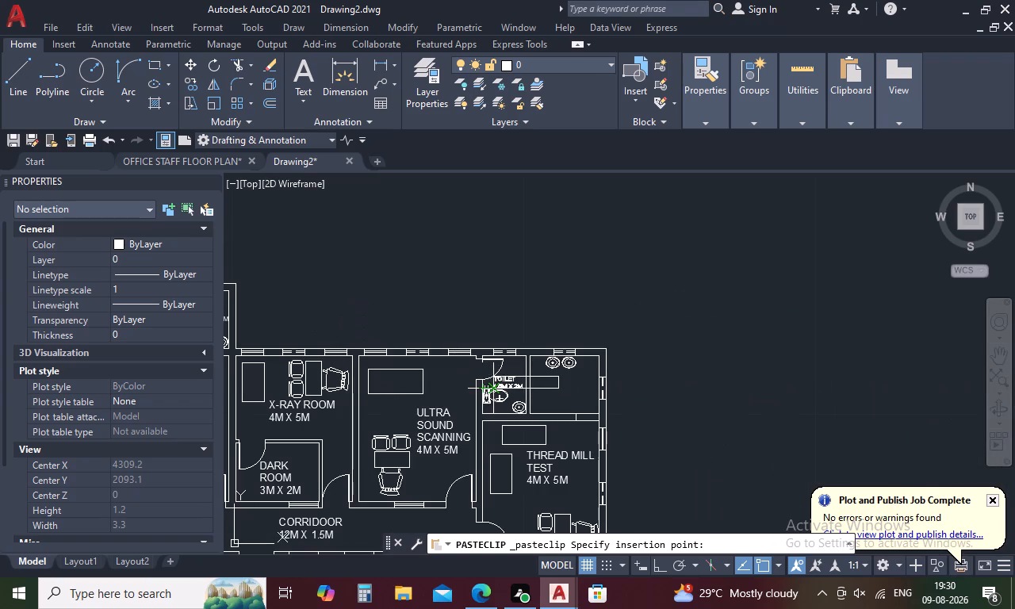
scroll(497, 388, up, 4)
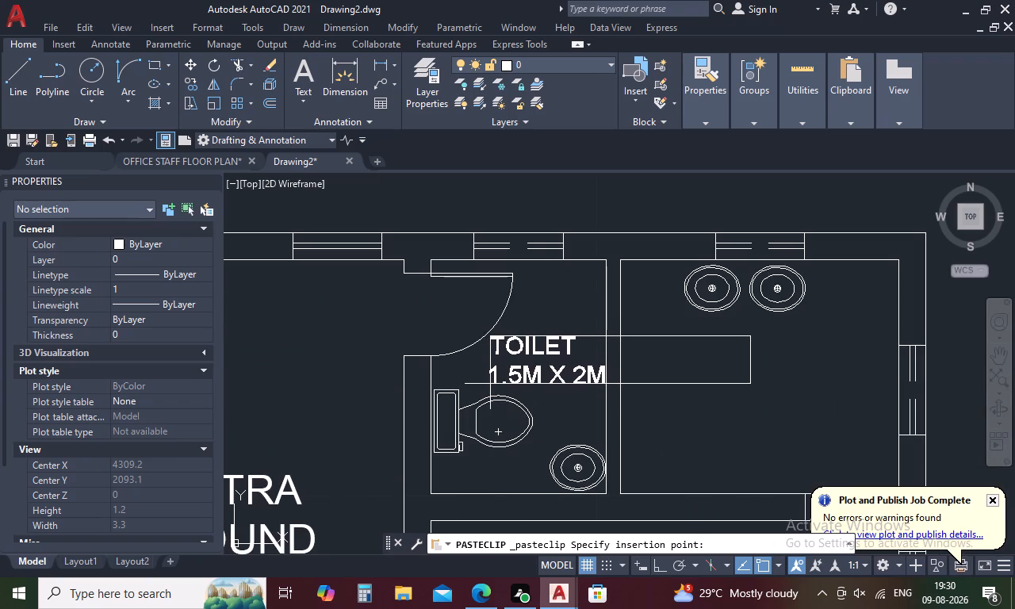
click(490, 383)
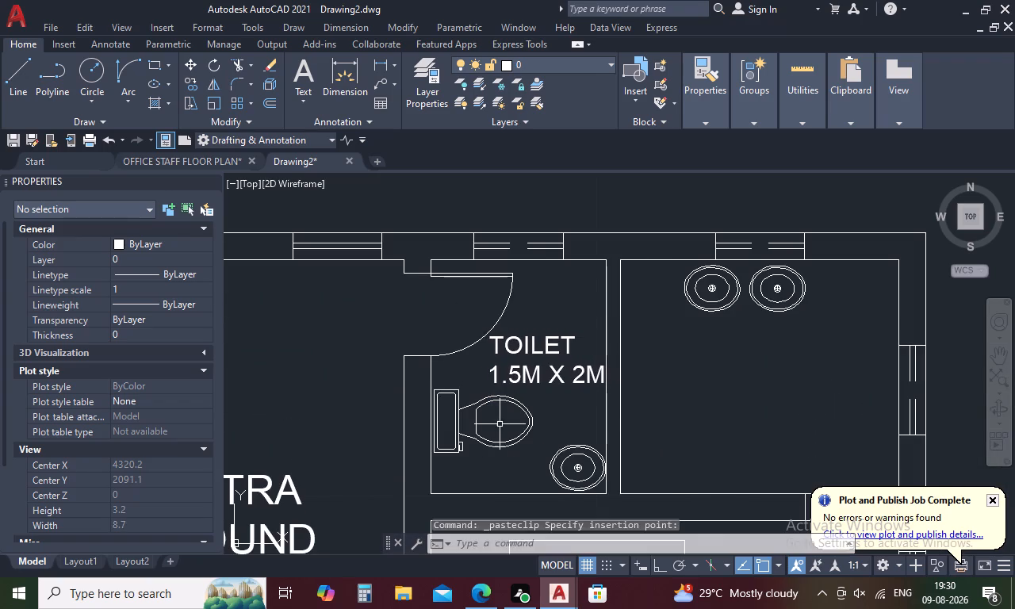
Paste another TOILET 1.5M X 2M label in the toilet beside the waiting area, between the WC and the wash basin.
key(space)
scroll(499, 423, down, 3)
middle_drag(524, 466, 352, 0)
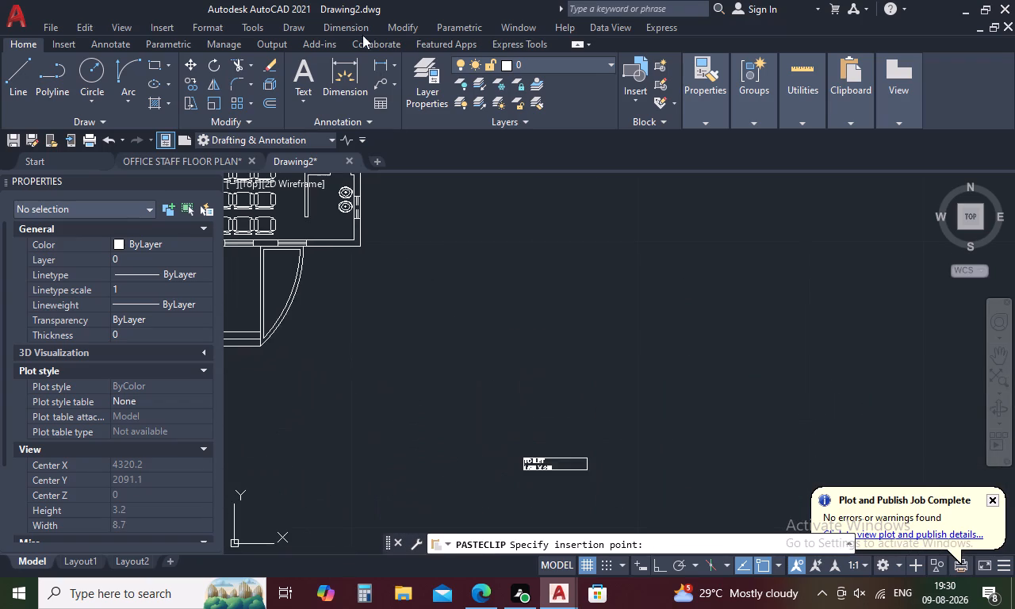
middle_drag(421, 260, 532, 461)
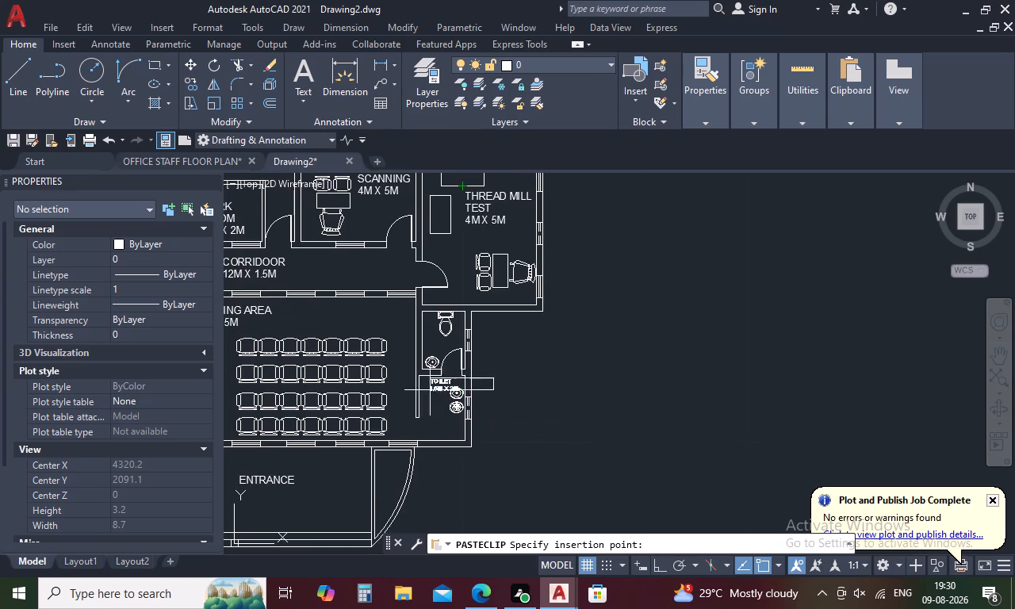
scroll(418, 354, up, 4)
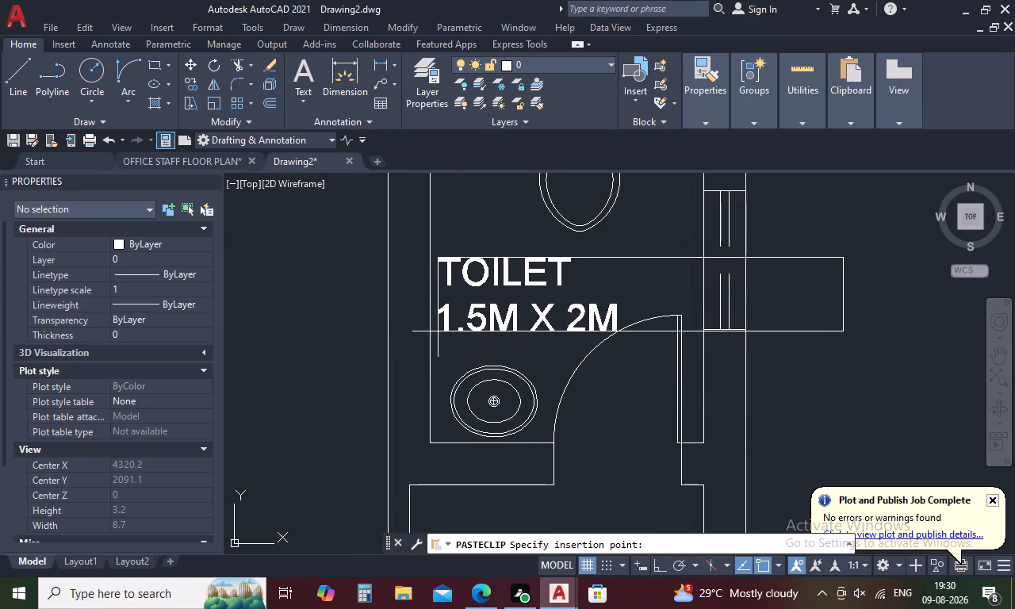
click(439, 327)
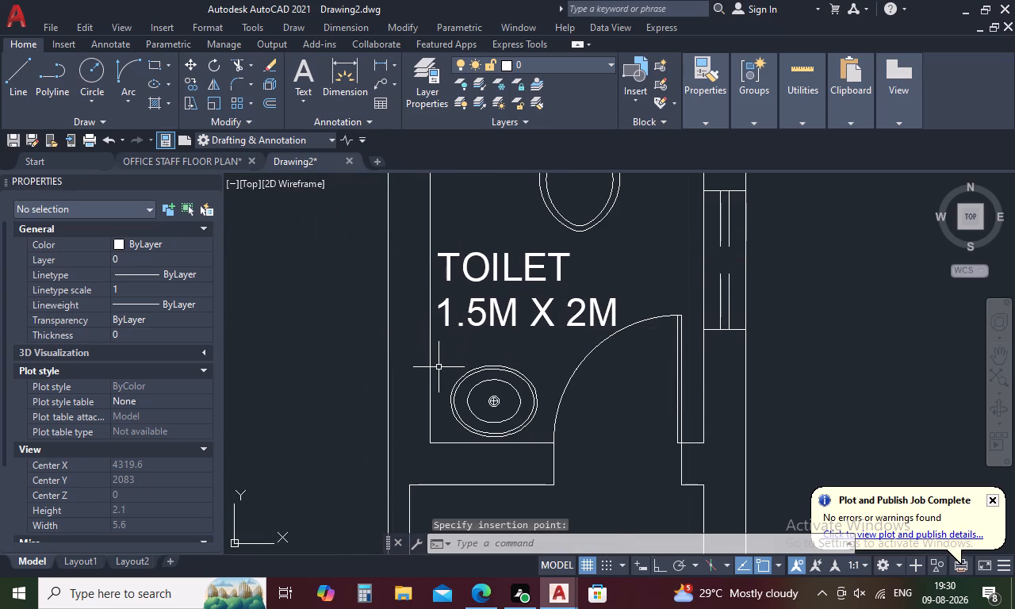
Hatch the two curved areas flanking the entrance with the TRIANG pattern.
scroll(439, 367, down, 2)
scroll(518, 378, down, 1)
middle_drag(522, 377, 827, 324)
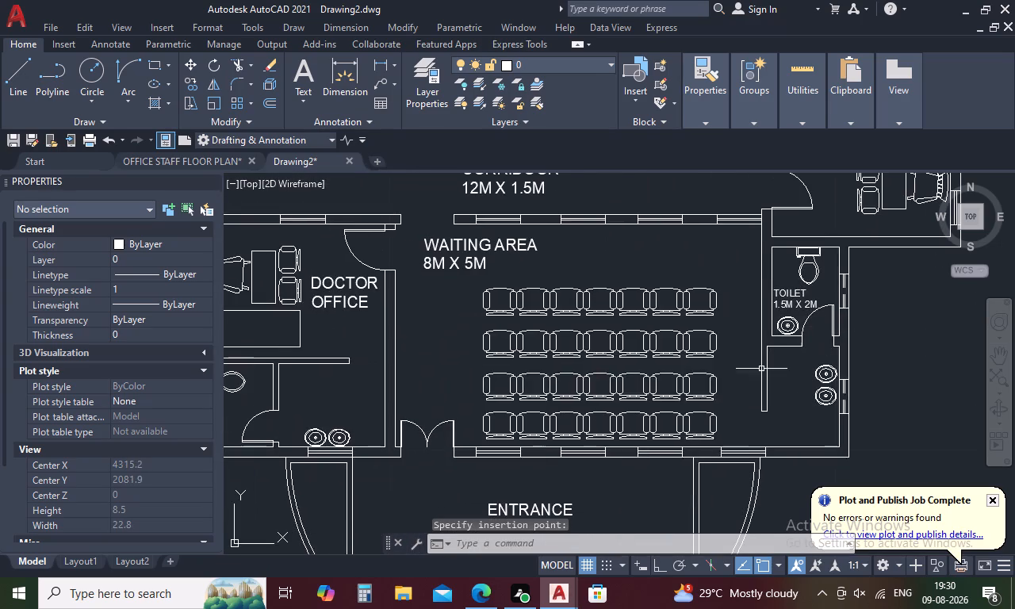
middle_drag(371, 390, 519, 368)
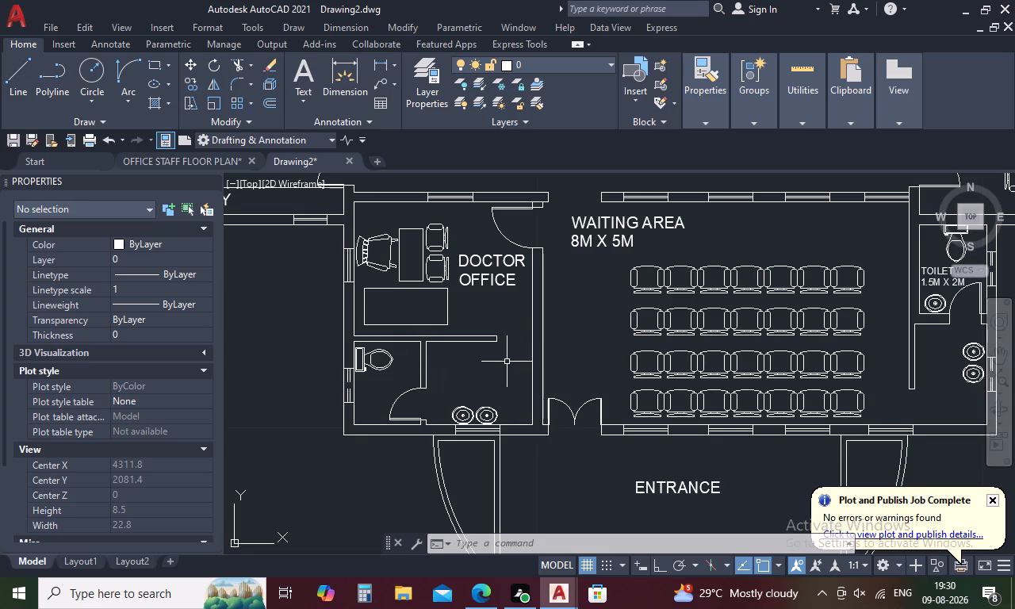
scroll(511, 360, down, 2)
key(Escape)
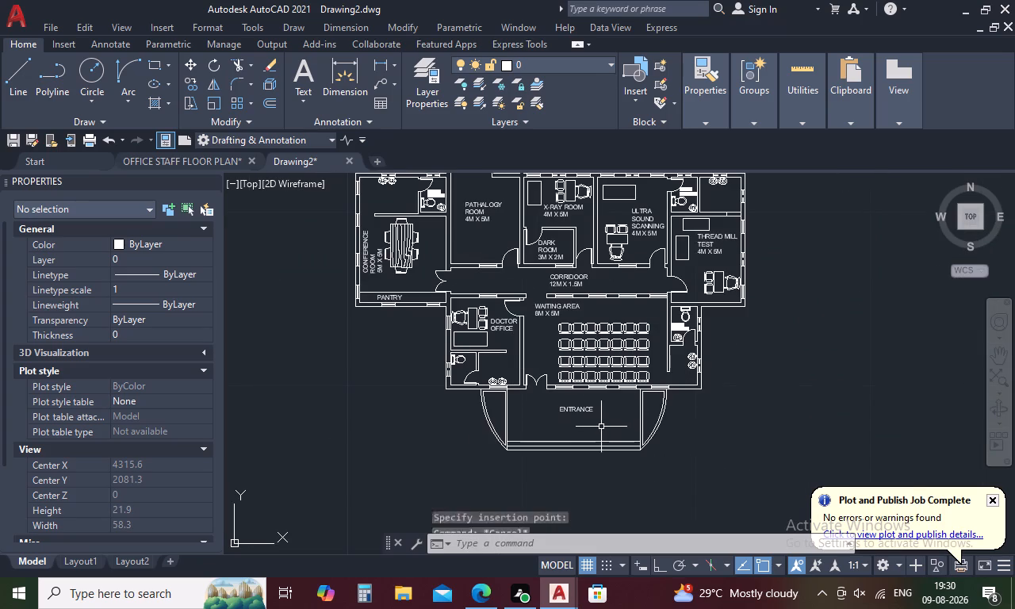
text(H)
key(space)
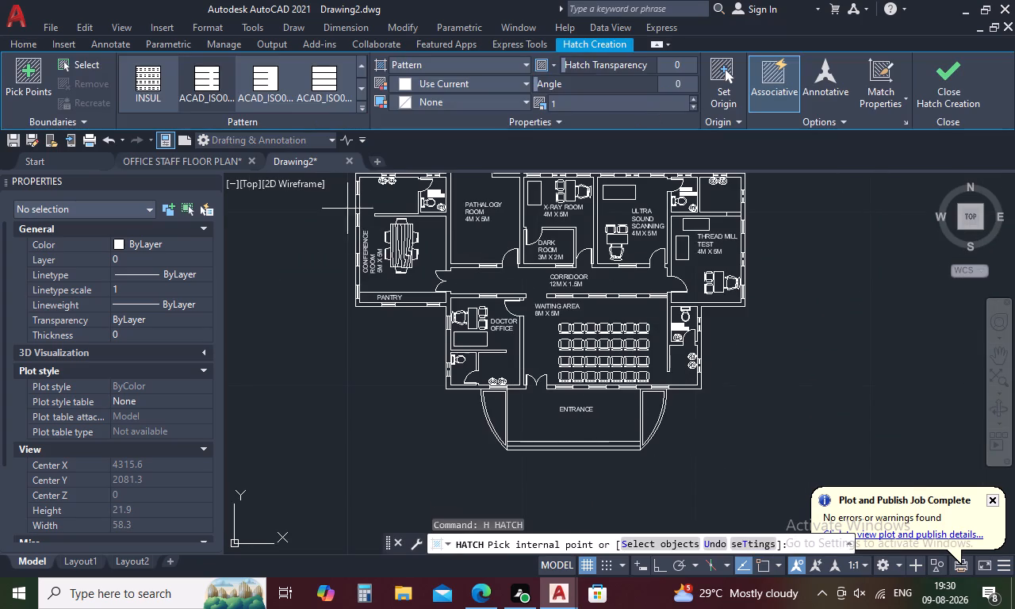
click(358, 105)
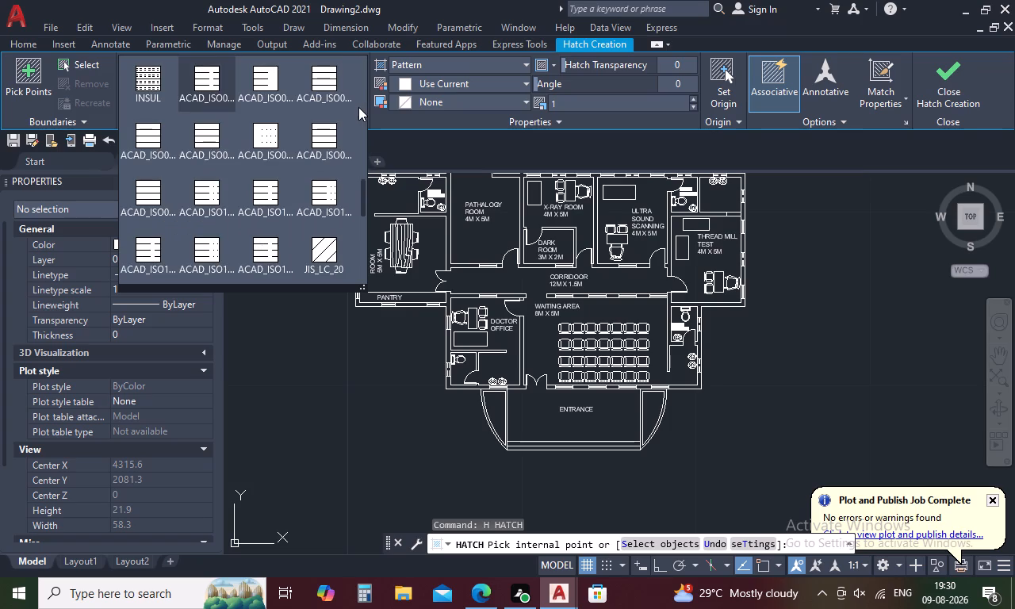
scroll(271, 151, down, 2)
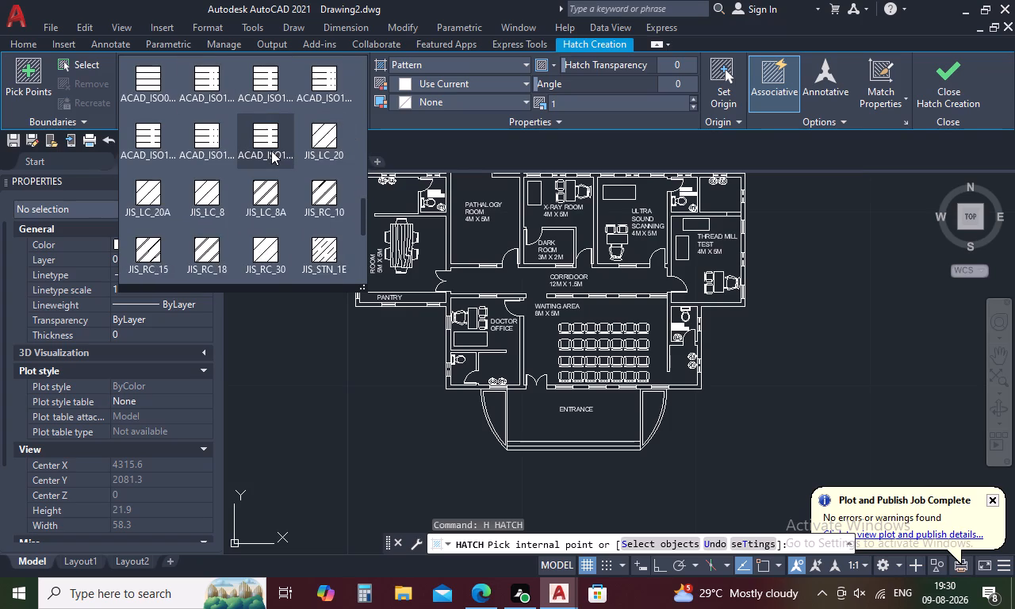
scroll(271, 151, down, 2)
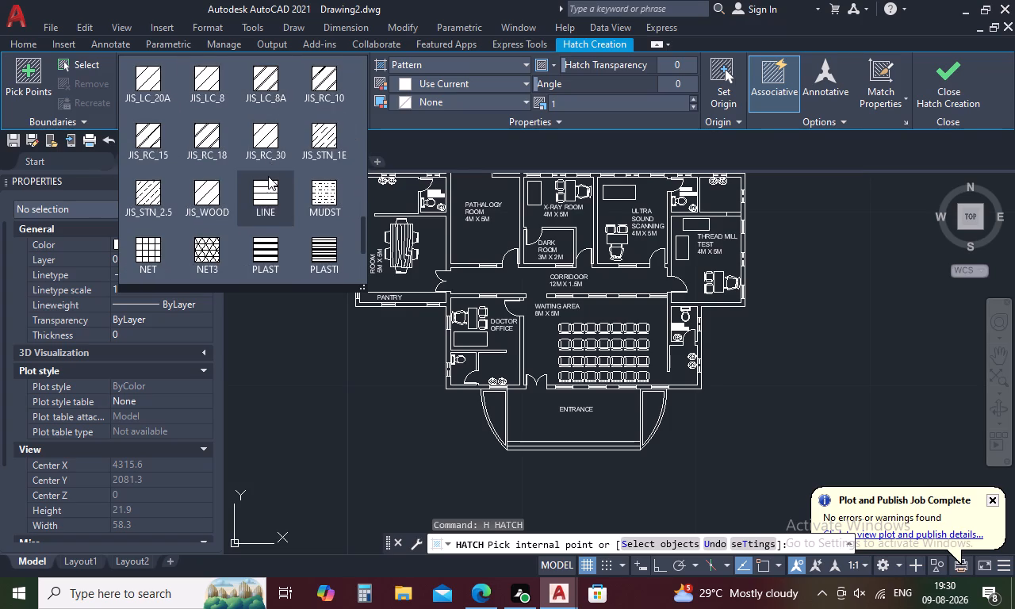
scroll(268, 176, down, 2)
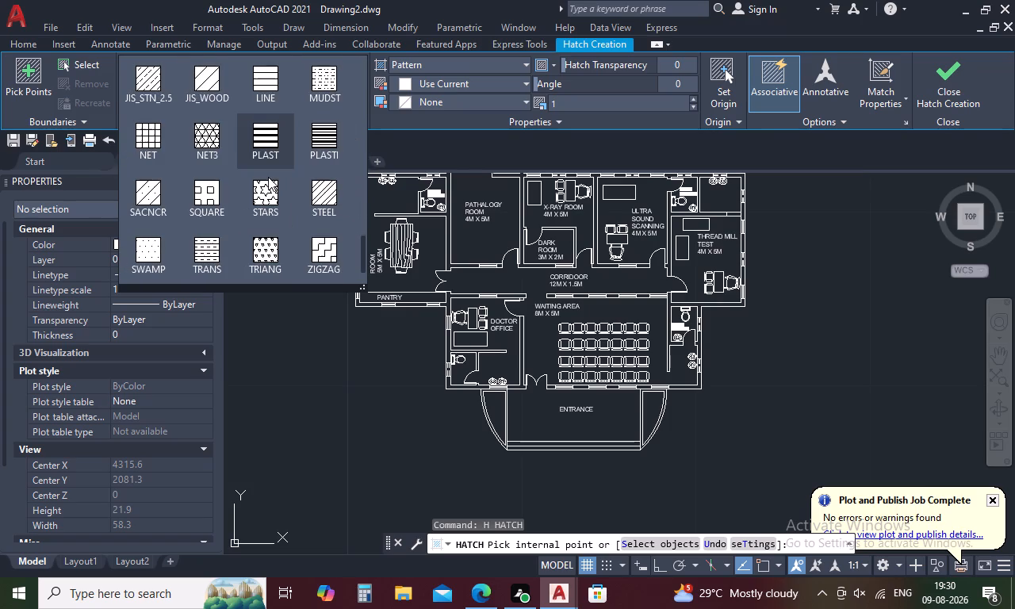
scroll(268, 177, down, 1)
click(267, 187)
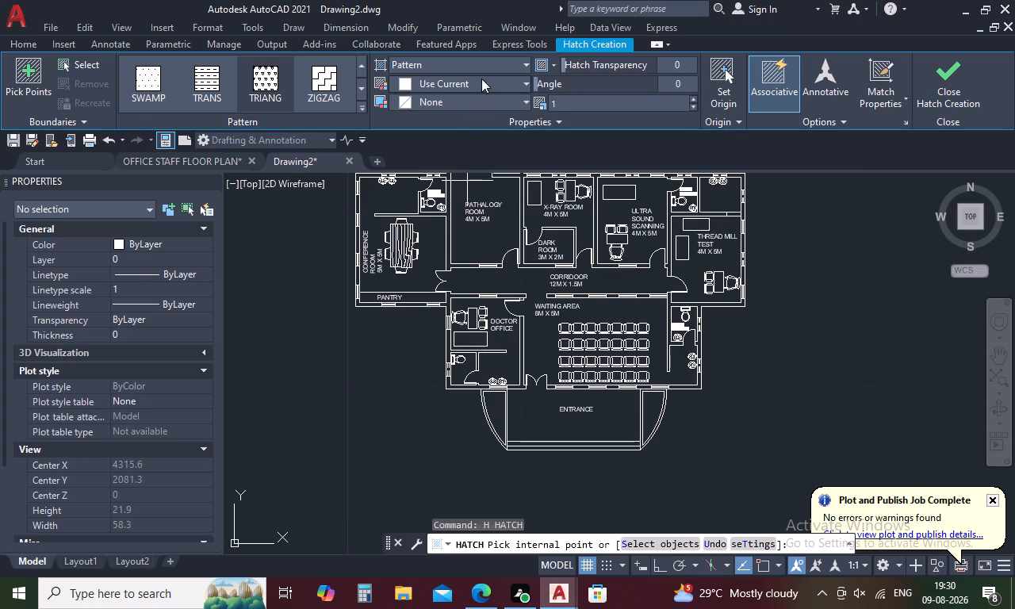
click(499, 414)
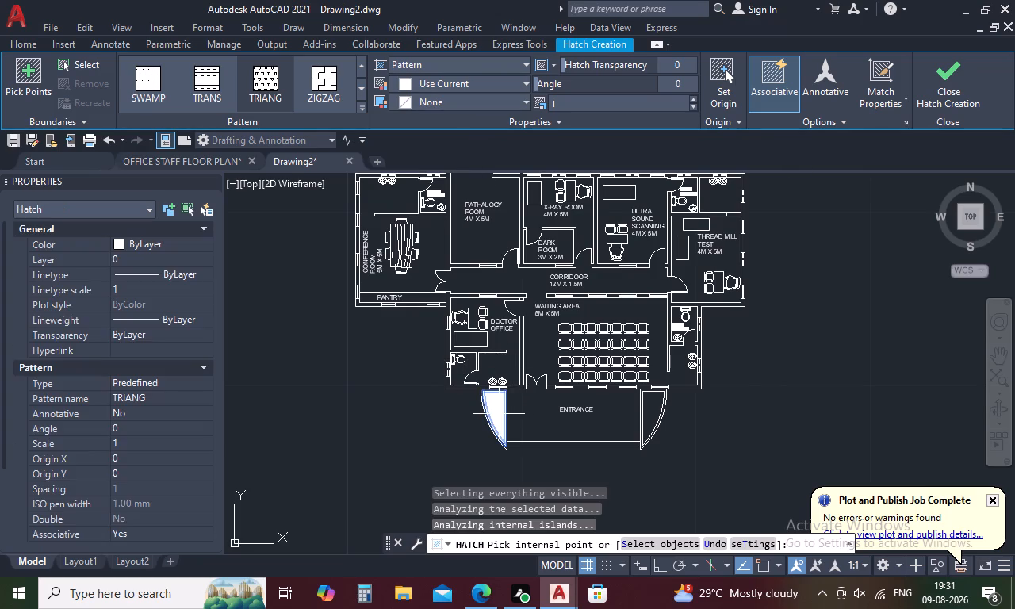
click(649, 405)
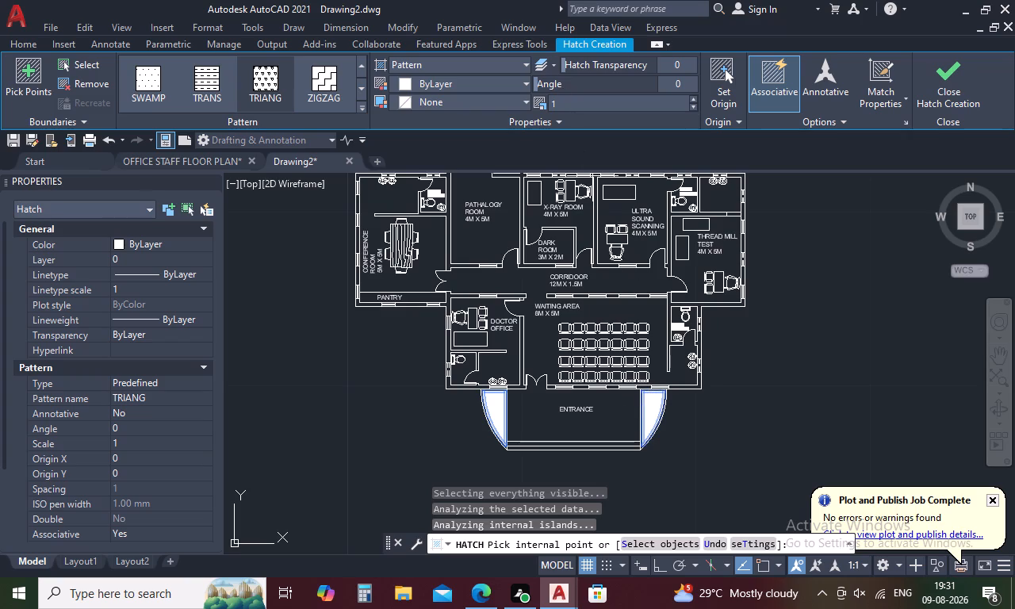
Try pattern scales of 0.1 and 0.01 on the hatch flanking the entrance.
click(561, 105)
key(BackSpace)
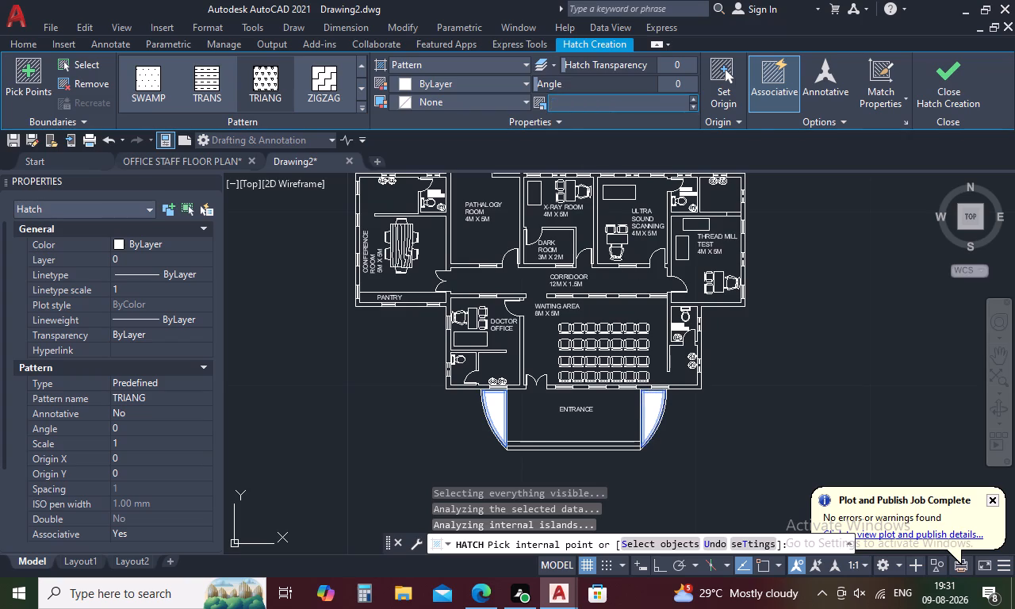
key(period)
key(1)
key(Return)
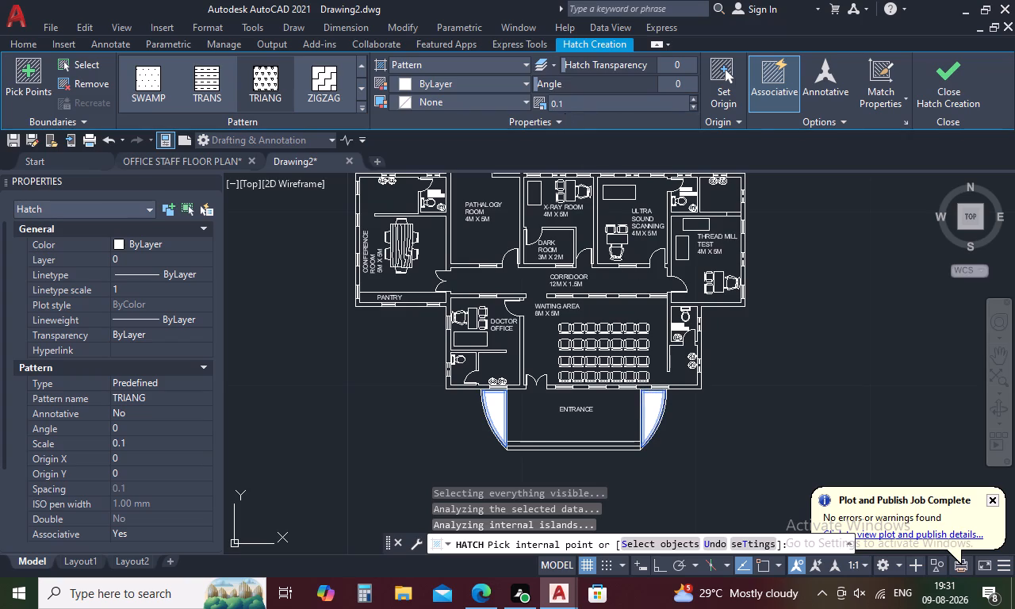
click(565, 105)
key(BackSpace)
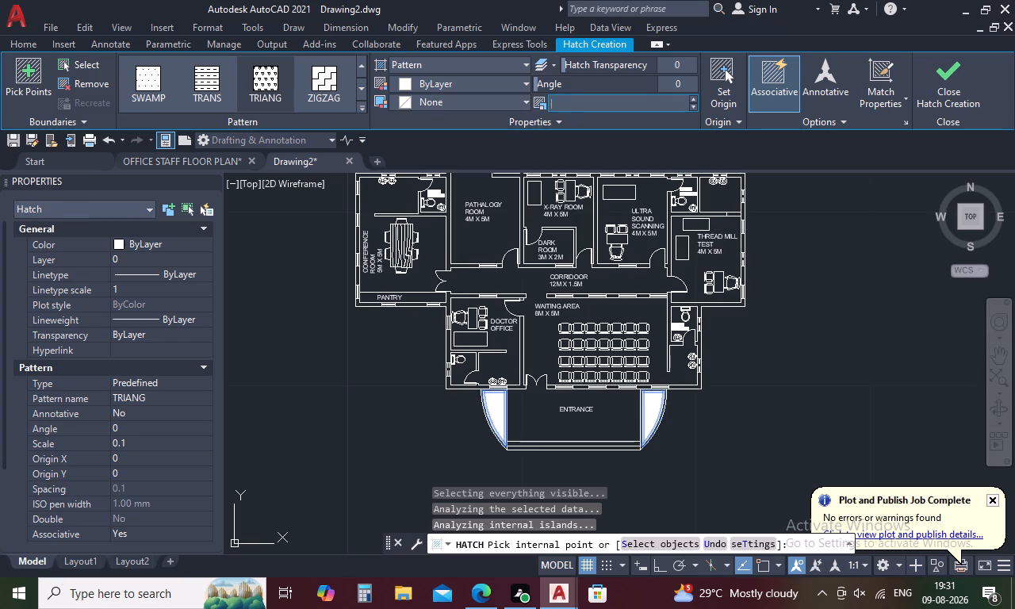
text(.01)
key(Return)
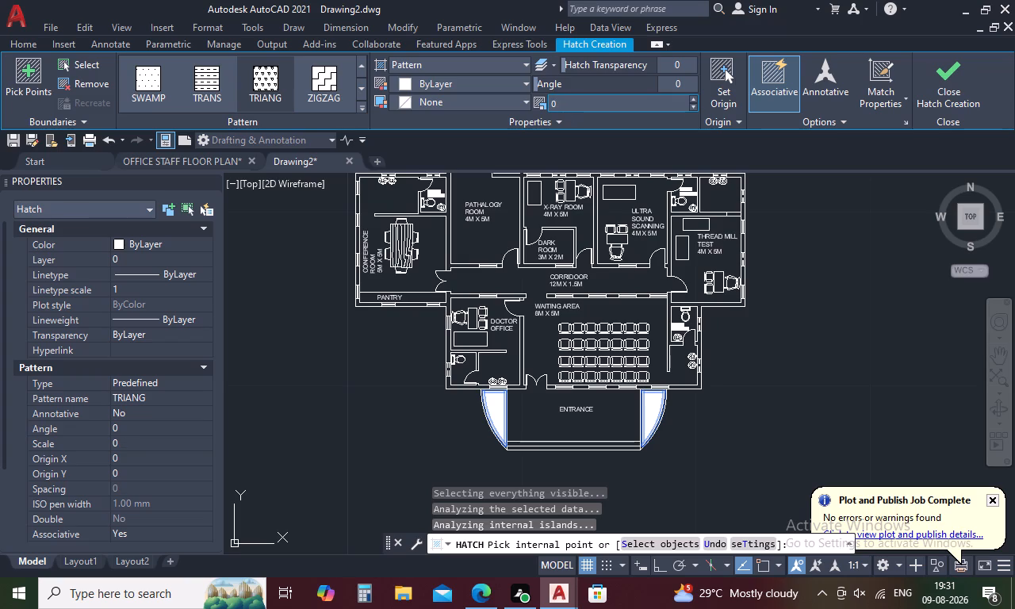
Set the scale of the entrance side hatch to 5 and finish the hatch.
click(565, 105)
key(BackSpace)
key(5)
key(Return)
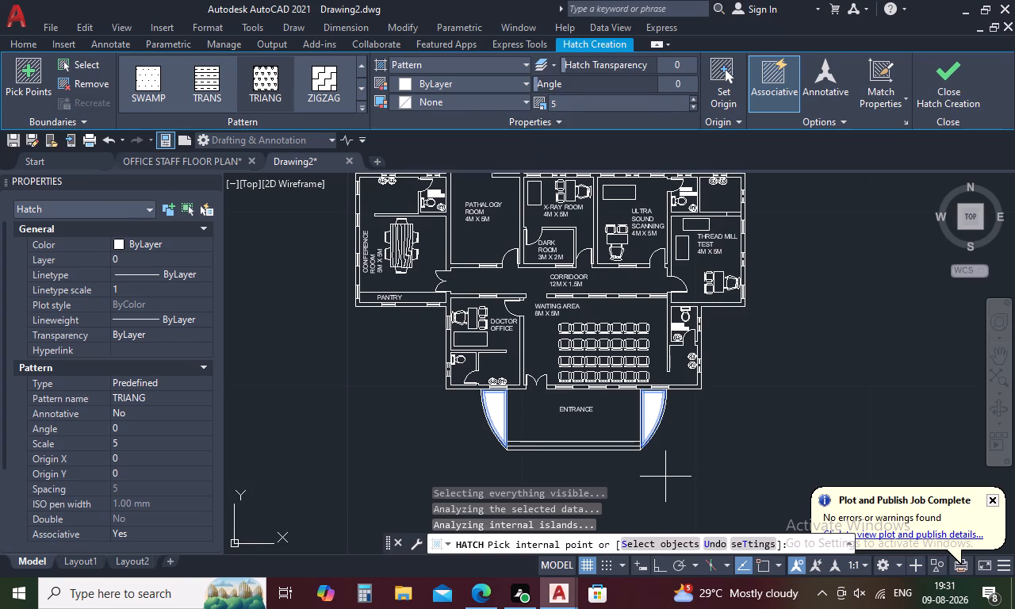
key(Escape)
Reselect the hatch in the curved areas beside the entrance and set its pattern scale to 1.
click(653, 411)
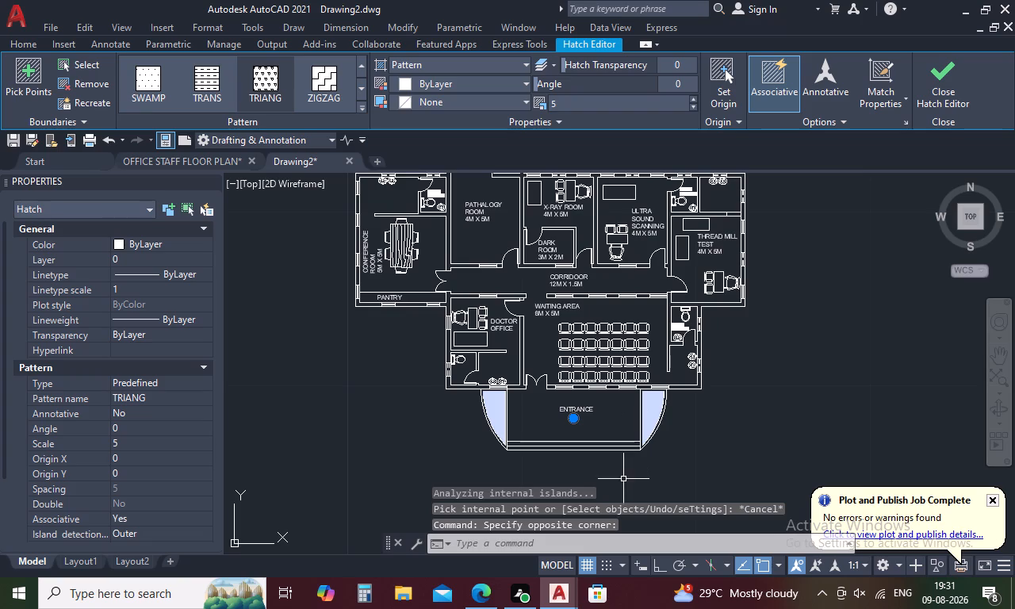
scroll(623, 478, up, 2)
click(677, 313)
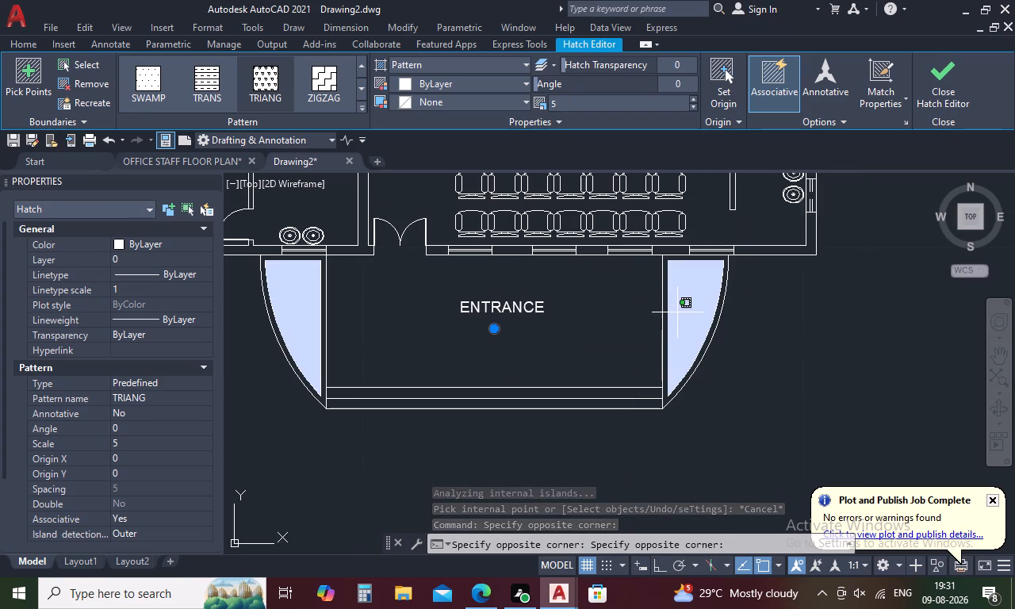
click(570, 107)
key(BackSpace)
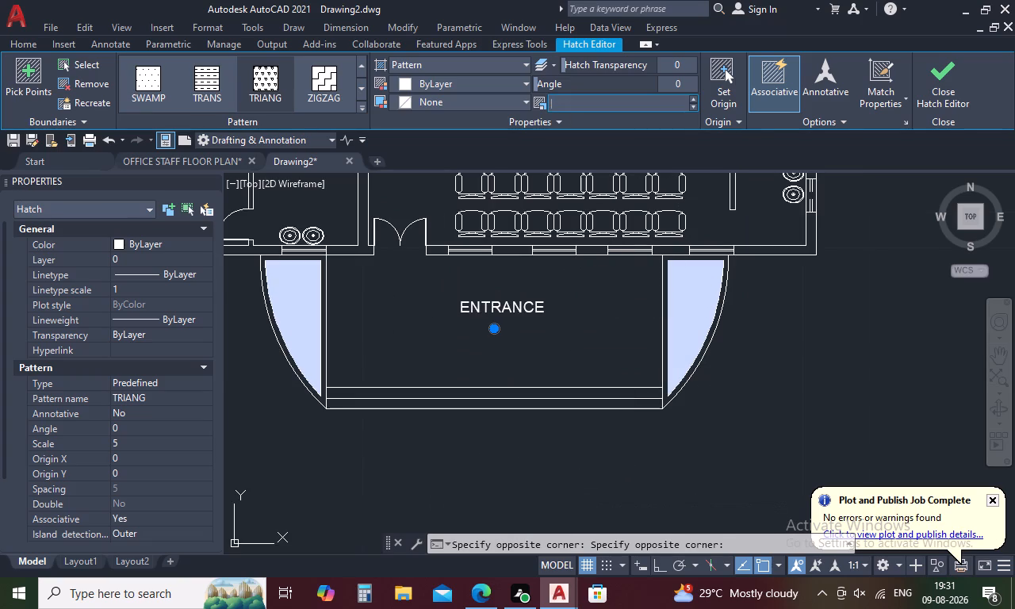
key(1)
key(Return)
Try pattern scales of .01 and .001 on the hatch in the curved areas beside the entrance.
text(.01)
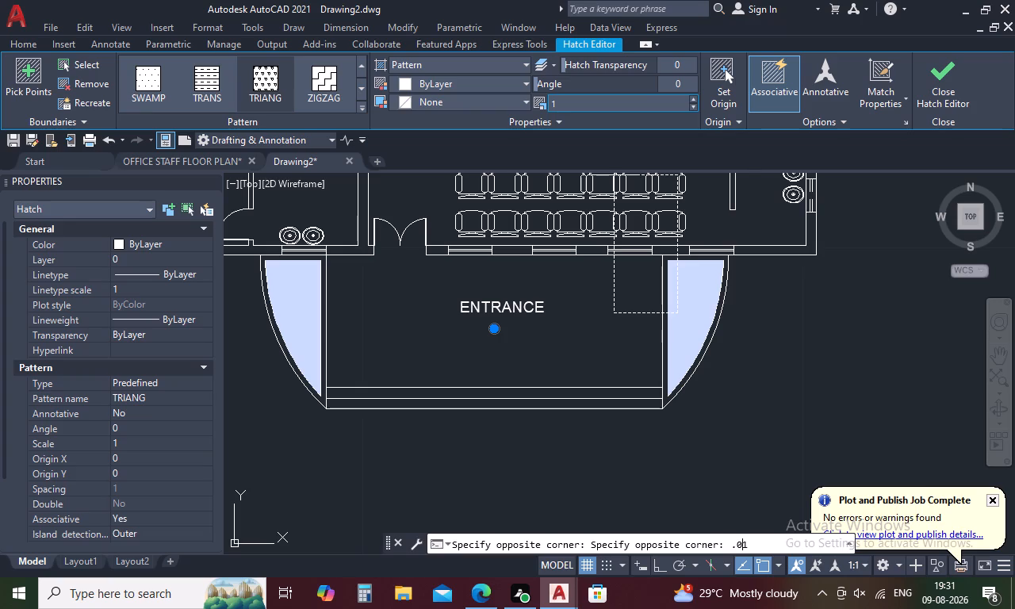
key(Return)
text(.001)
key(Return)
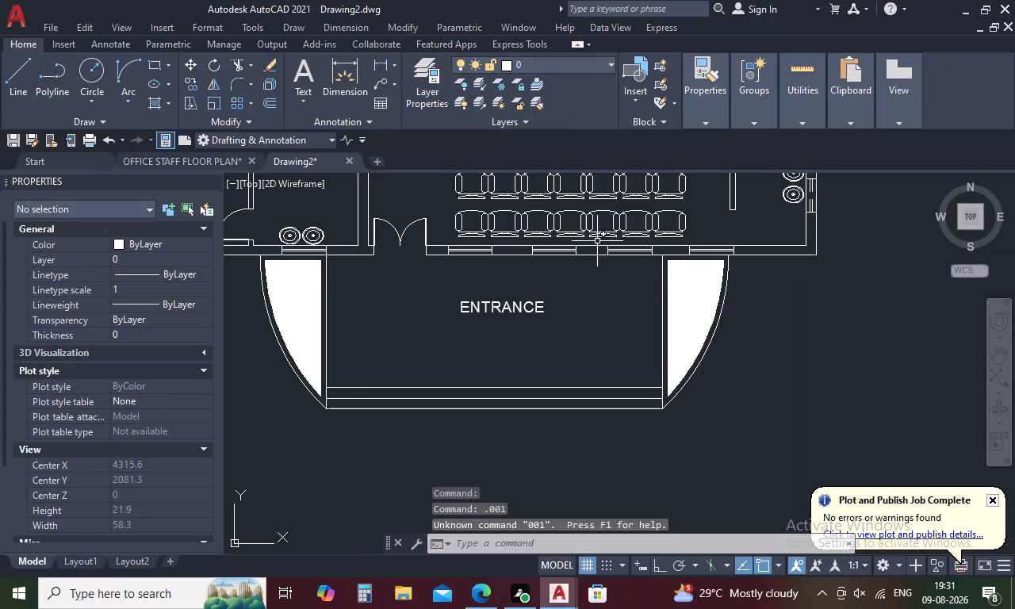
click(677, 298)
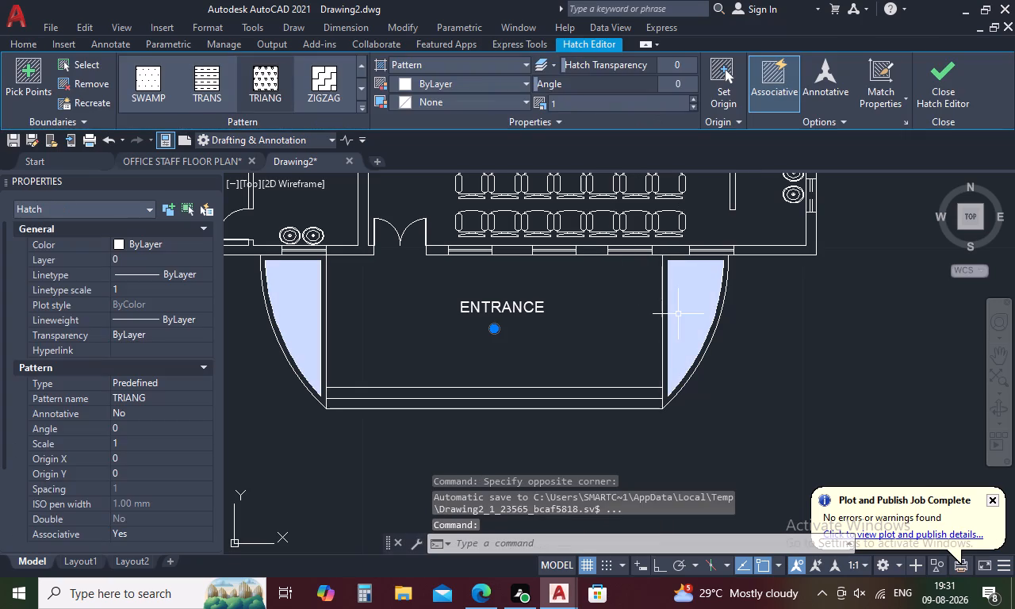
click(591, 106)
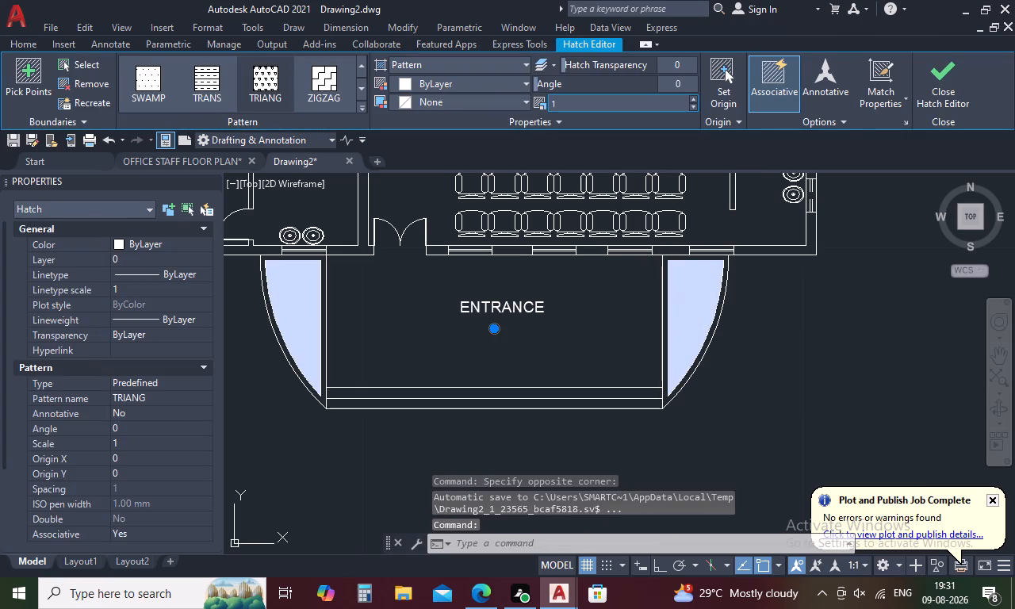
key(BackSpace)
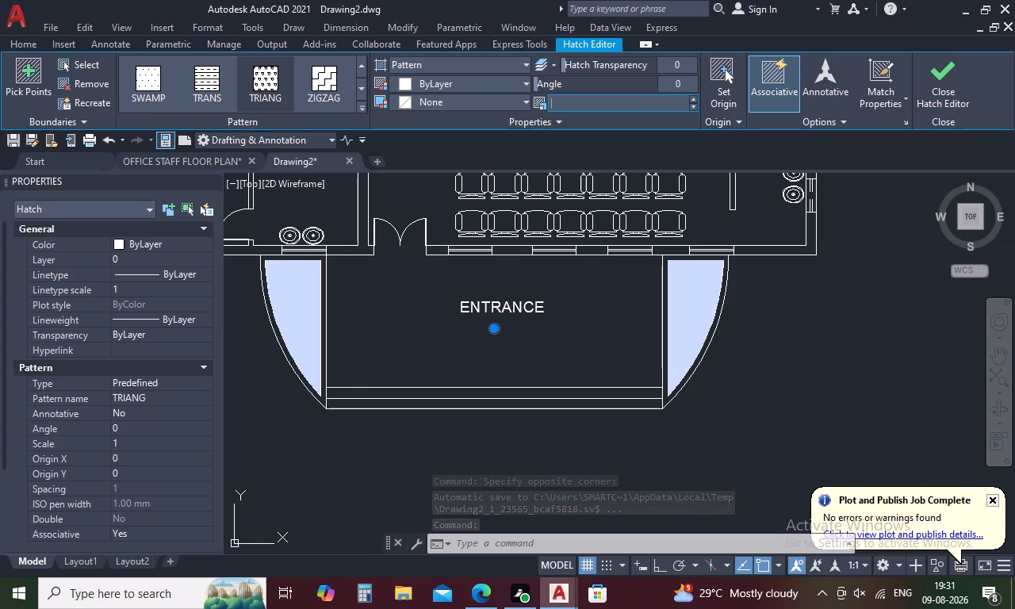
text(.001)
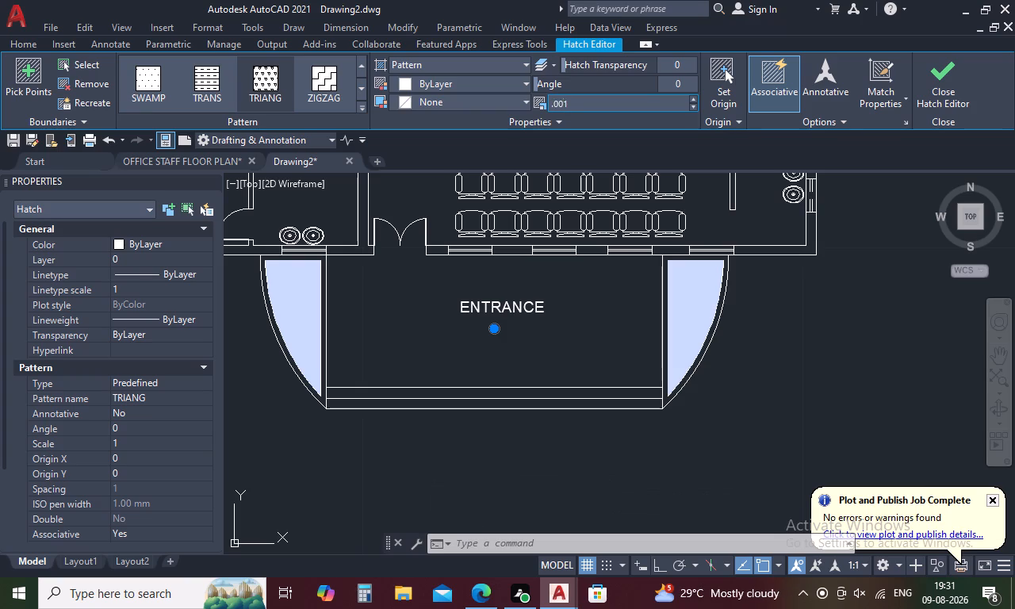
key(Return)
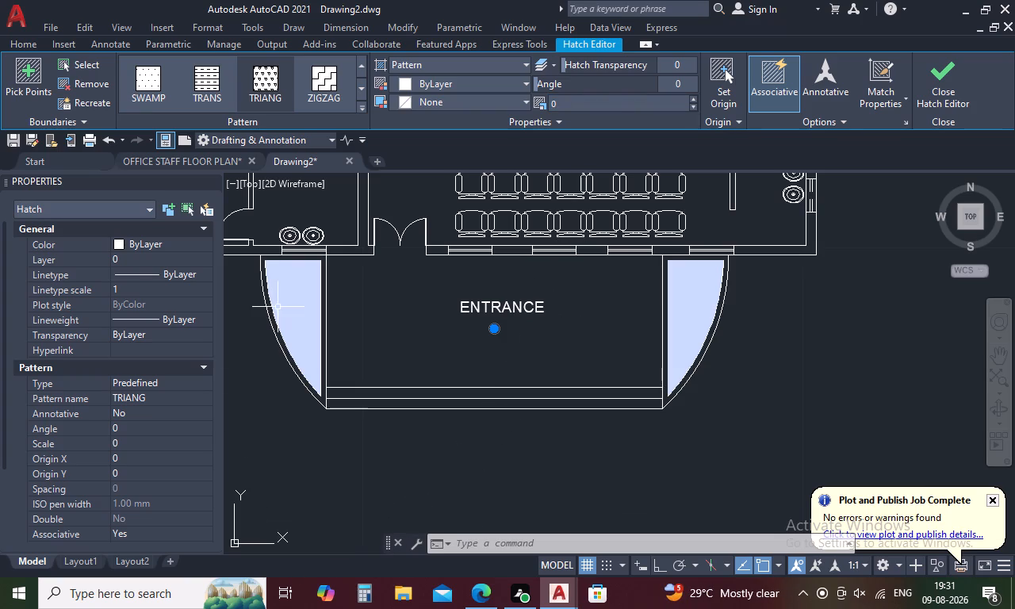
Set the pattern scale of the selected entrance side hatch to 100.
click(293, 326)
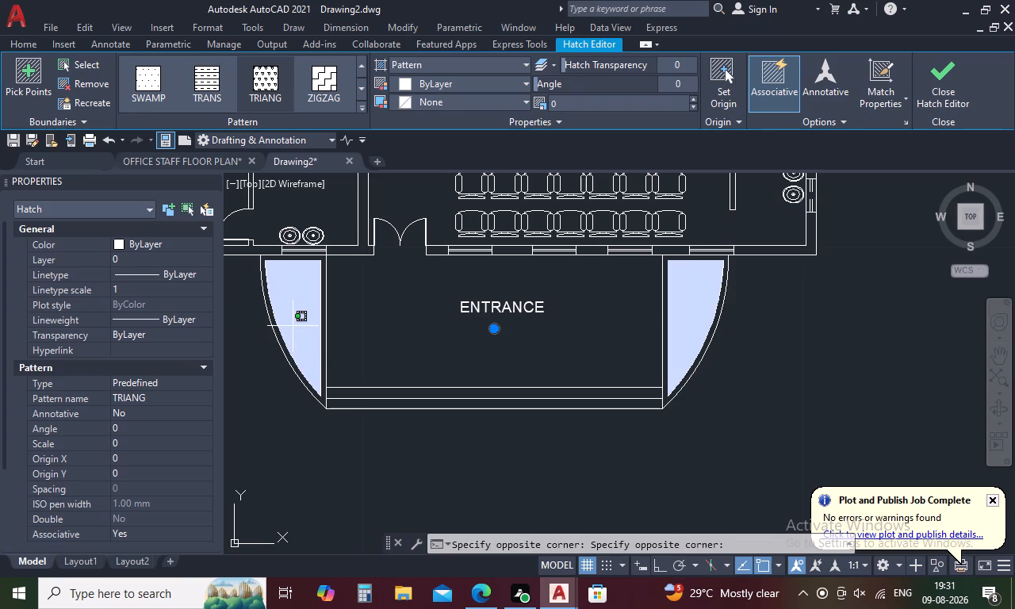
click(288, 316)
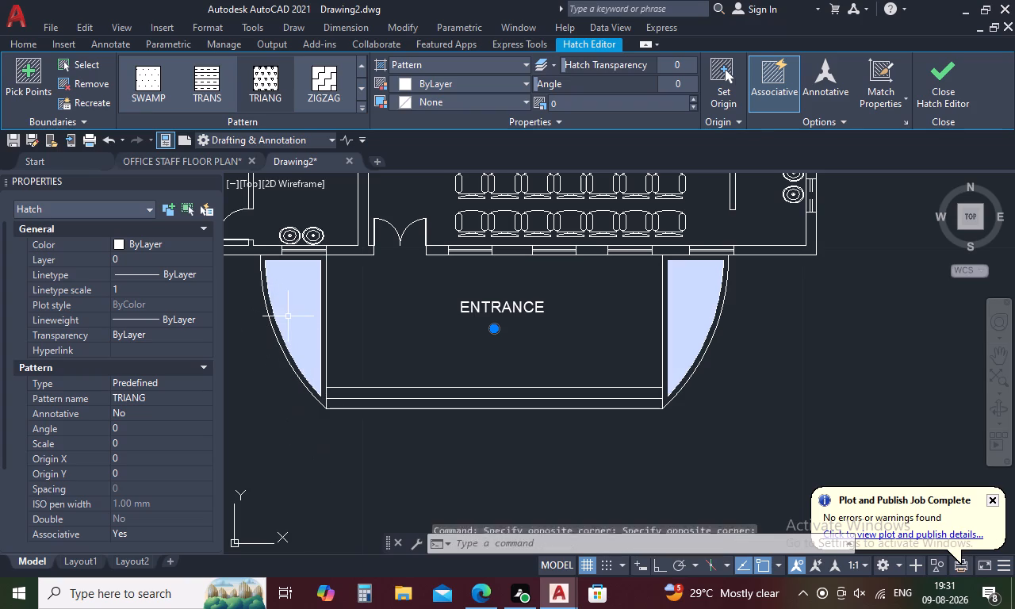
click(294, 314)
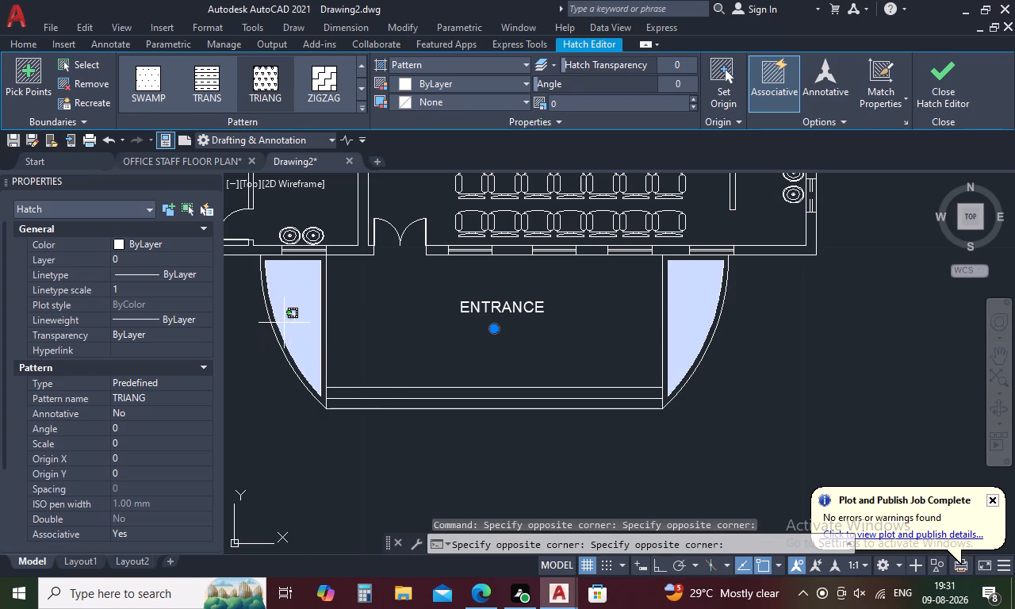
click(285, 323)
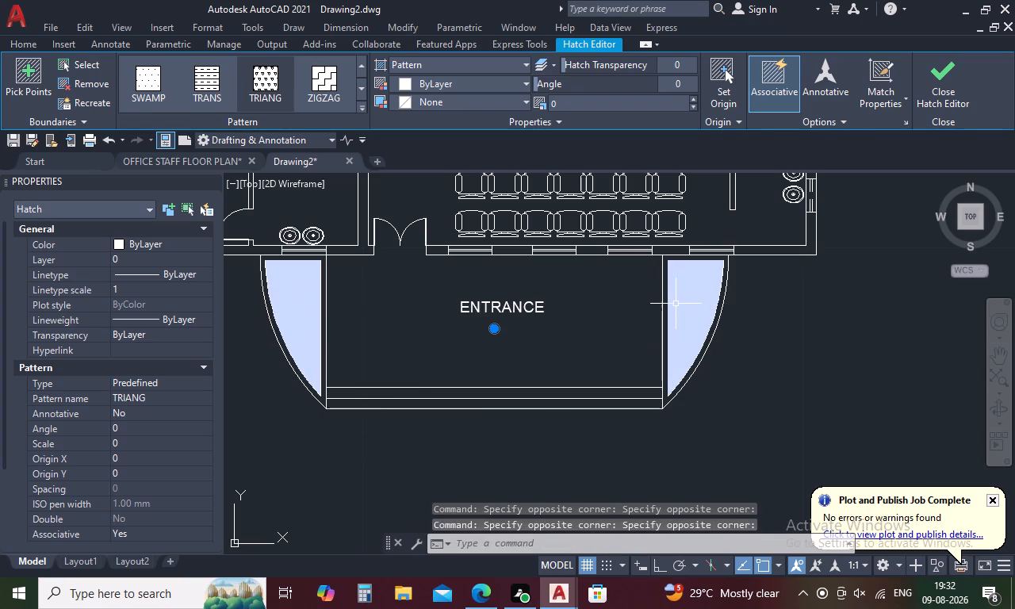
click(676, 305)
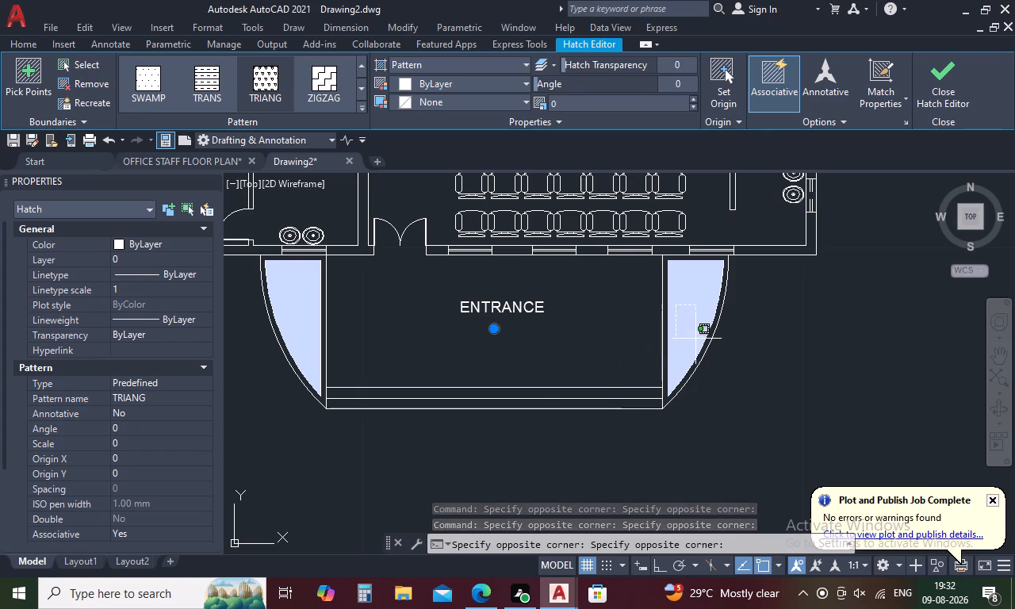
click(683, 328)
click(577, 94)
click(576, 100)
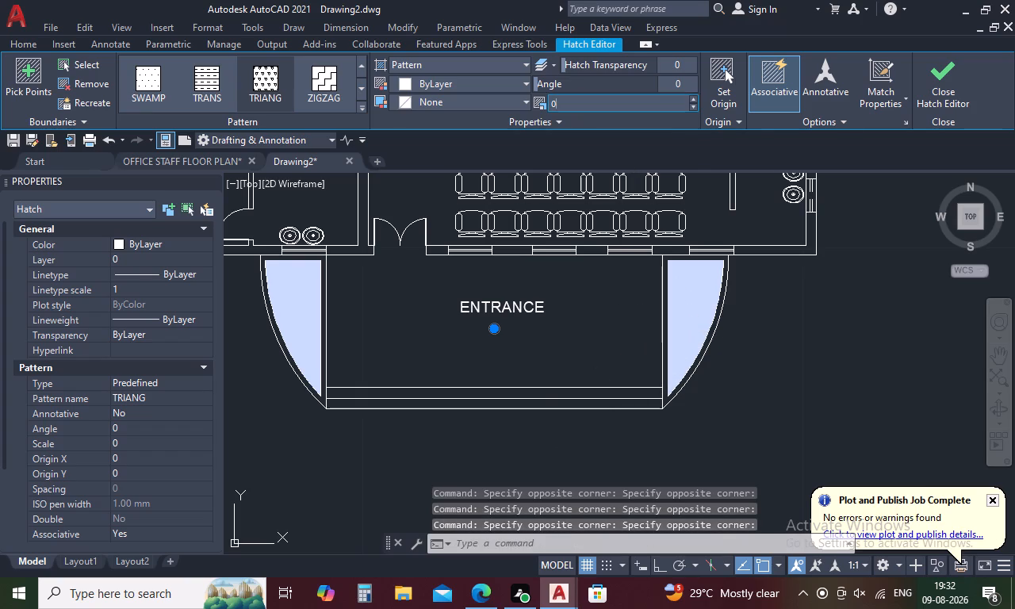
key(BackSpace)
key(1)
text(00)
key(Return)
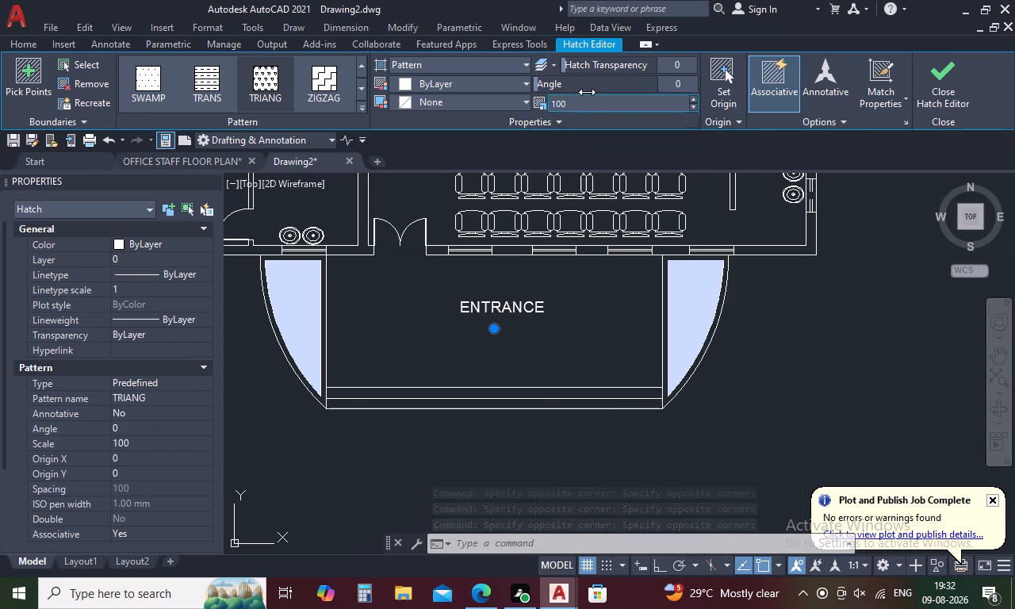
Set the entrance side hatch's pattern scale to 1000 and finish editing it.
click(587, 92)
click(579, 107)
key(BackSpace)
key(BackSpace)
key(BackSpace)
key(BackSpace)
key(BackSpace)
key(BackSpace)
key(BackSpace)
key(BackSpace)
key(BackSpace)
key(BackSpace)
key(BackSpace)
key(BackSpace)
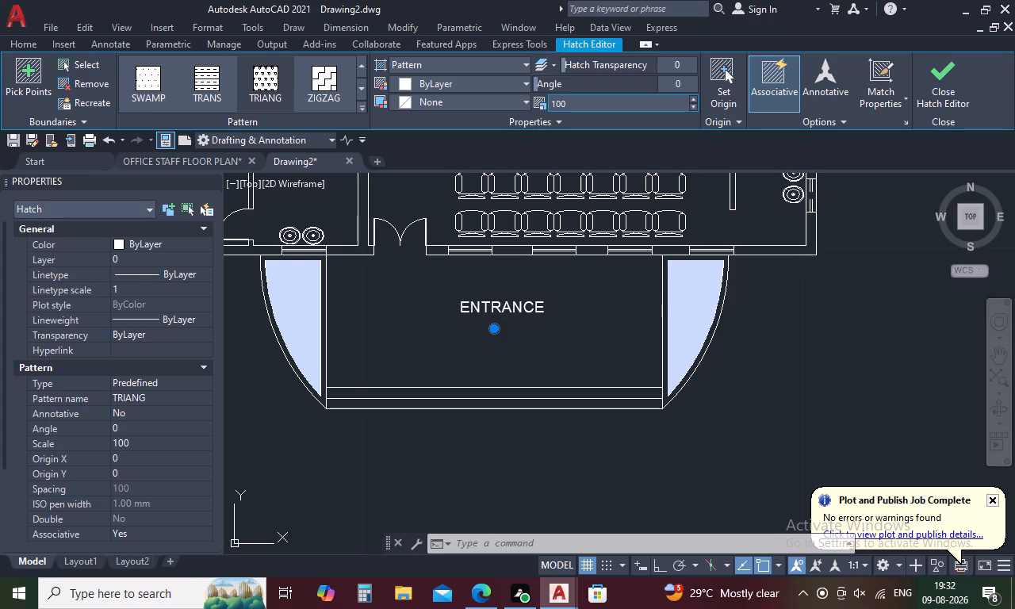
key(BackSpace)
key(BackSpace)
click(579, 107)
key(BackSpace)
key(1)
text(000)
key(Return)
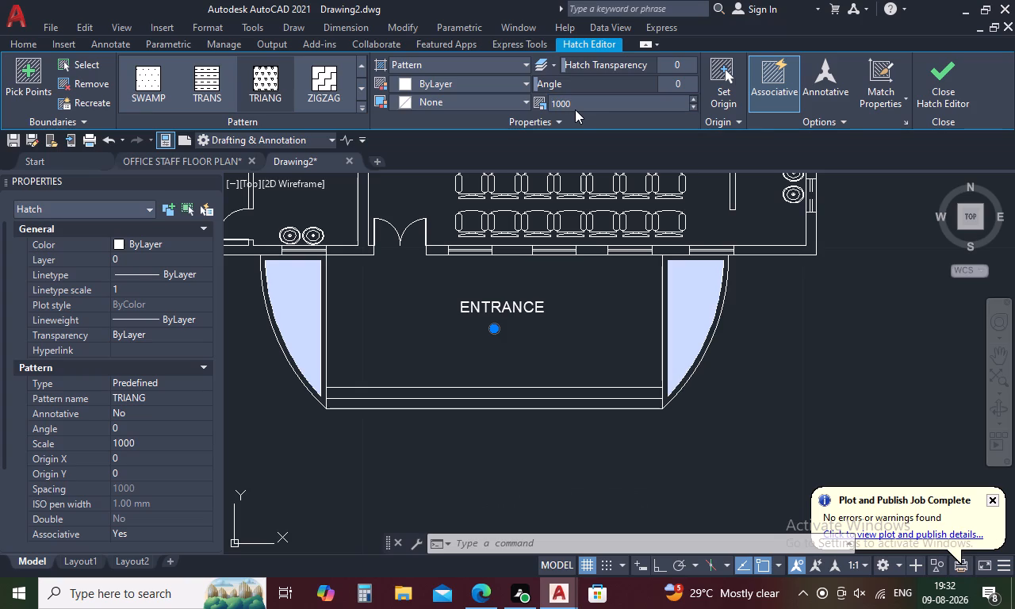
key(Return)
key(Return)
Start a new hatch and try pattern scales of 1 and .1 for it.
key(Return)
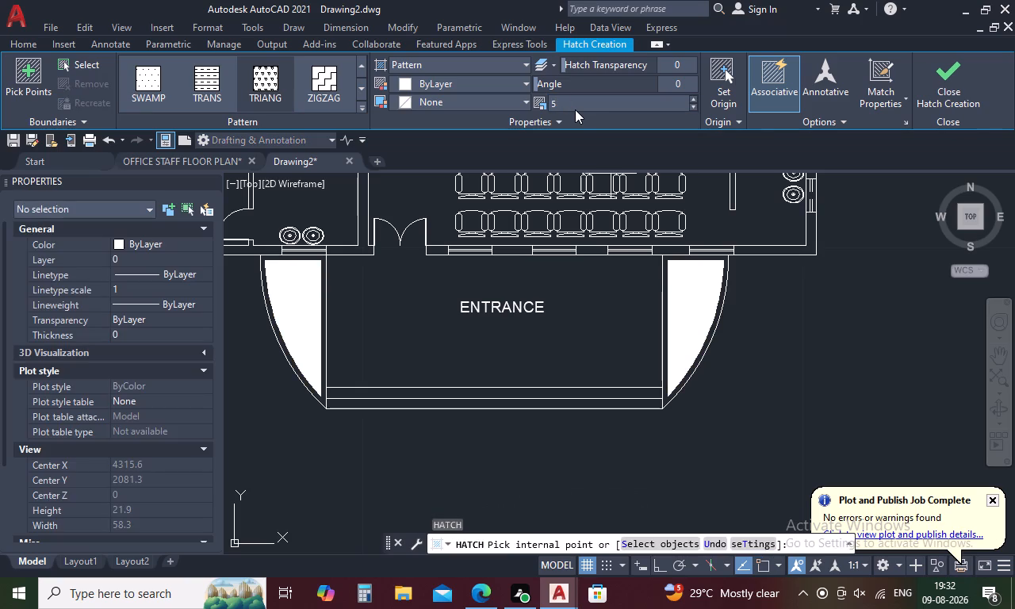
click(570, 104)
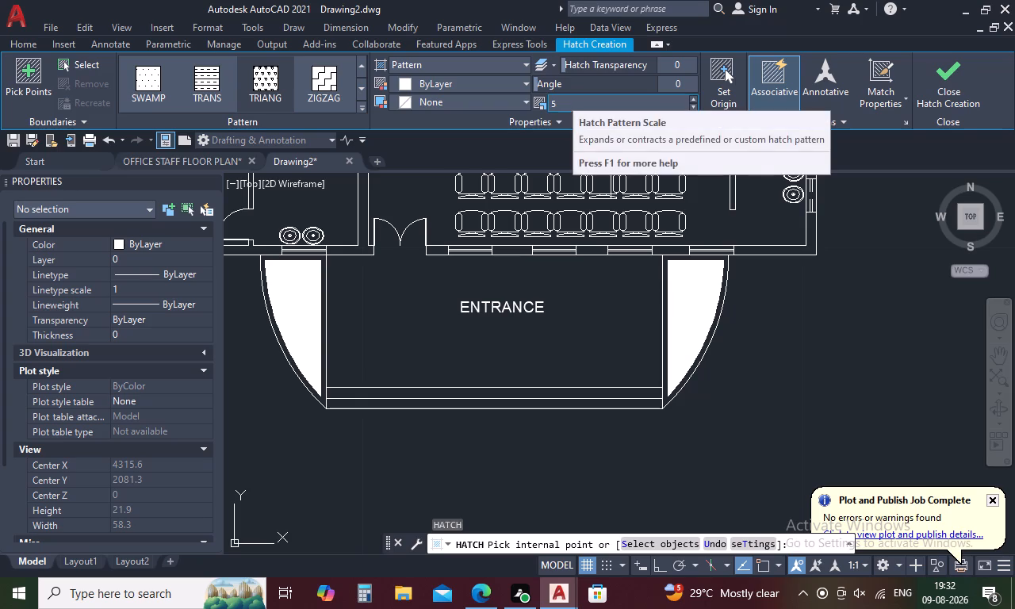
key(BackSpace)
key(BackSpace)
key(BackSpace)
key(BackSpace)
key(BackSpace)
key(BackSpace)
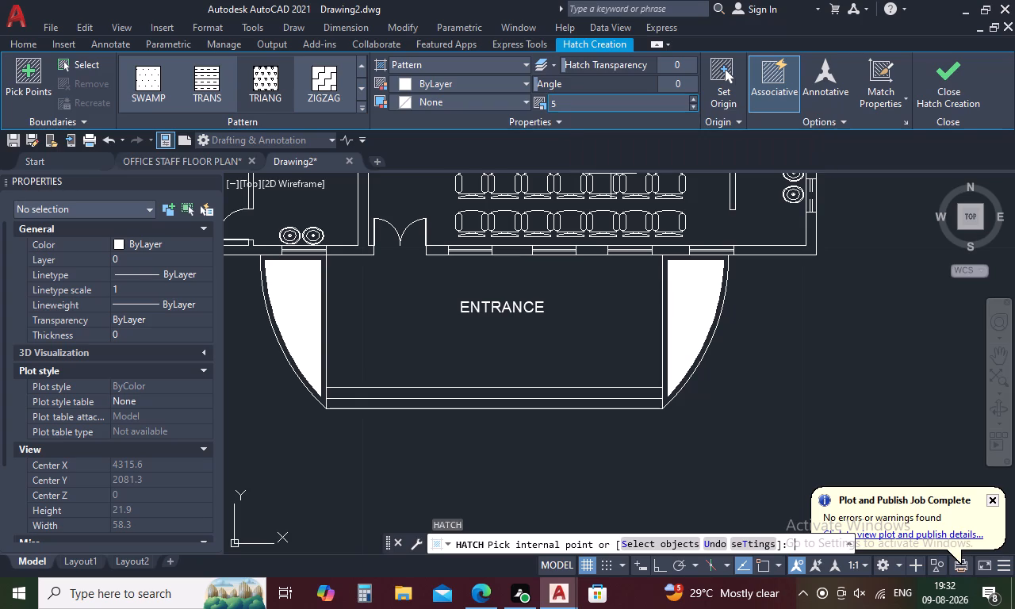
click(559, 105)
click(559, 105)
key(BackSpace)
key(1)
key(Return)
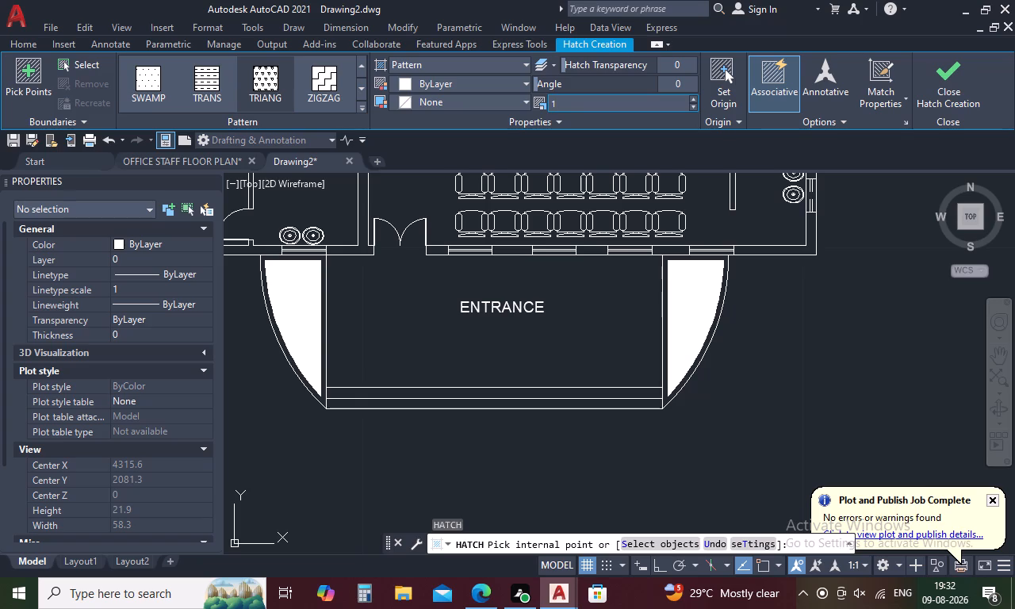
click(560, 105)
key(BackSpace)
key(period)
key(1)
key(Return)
Set the pattern scale for new hatches to .0001 and leave the Hatch command.
key(BackSpace)
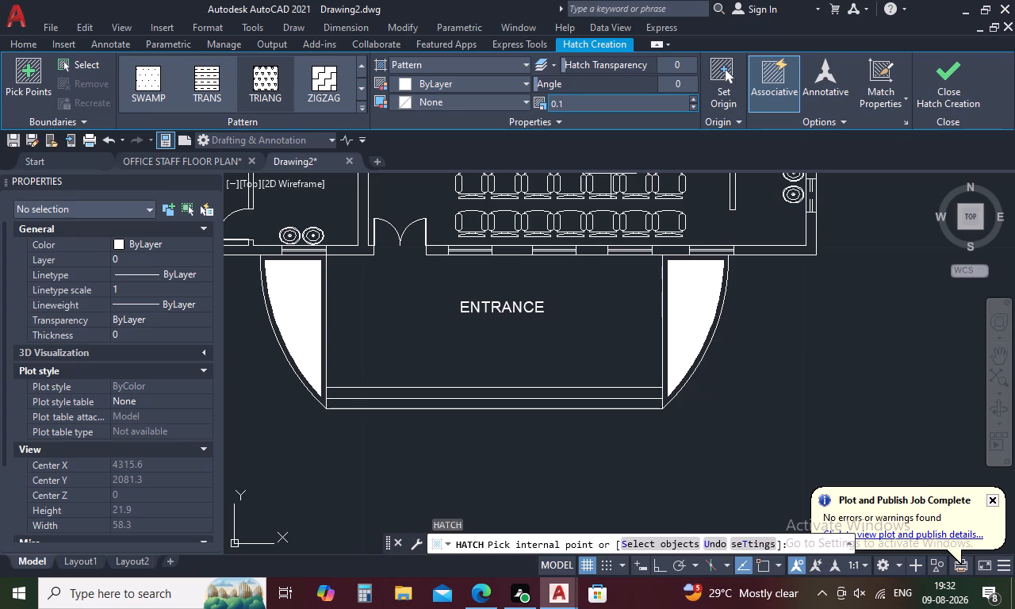
key(BackSpace)
click(560, 105)
click(576, 103)
key(BackSpace)
key(BackSpace)
text(.0001)
key(Return)
key(Escape)
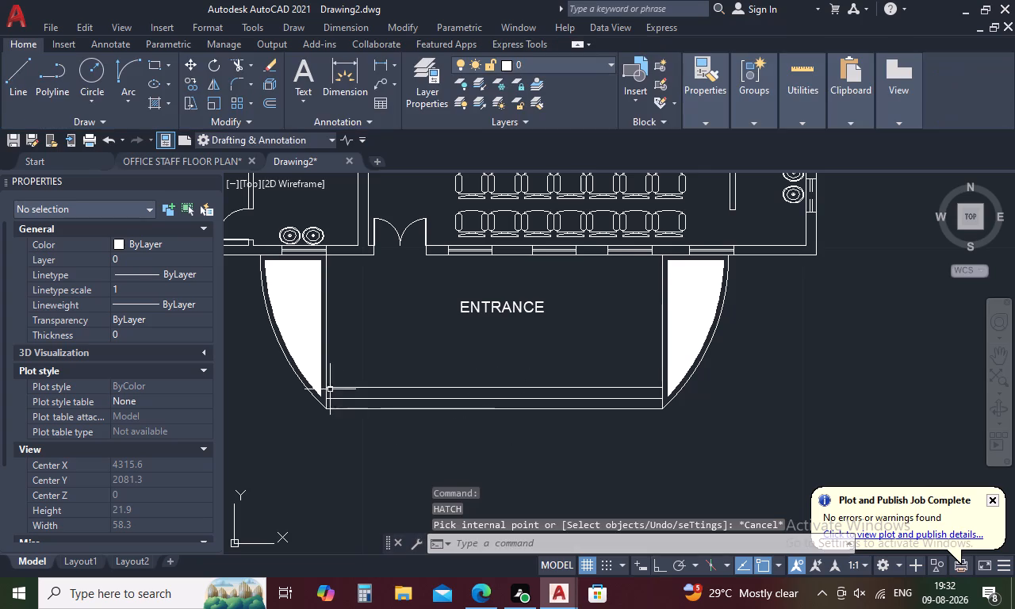
Delete the TRIANG hatch from the two curved areas beside the entrance.
click(290, 316)
key(Delete)
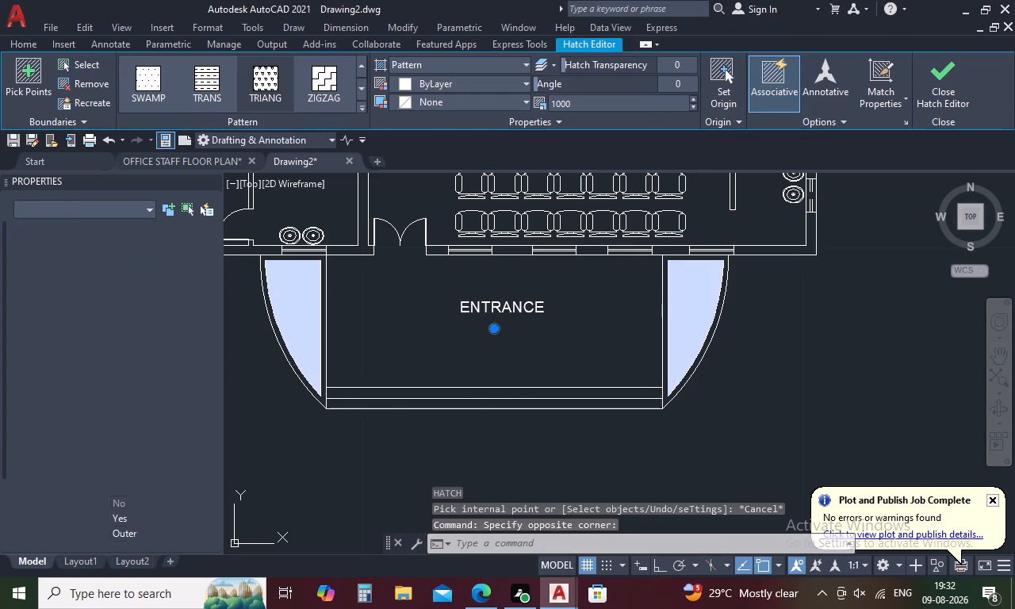
Start a new hatch with the TRIANG pattern in both curved areas beside the entrance.
key(h)
key(space)
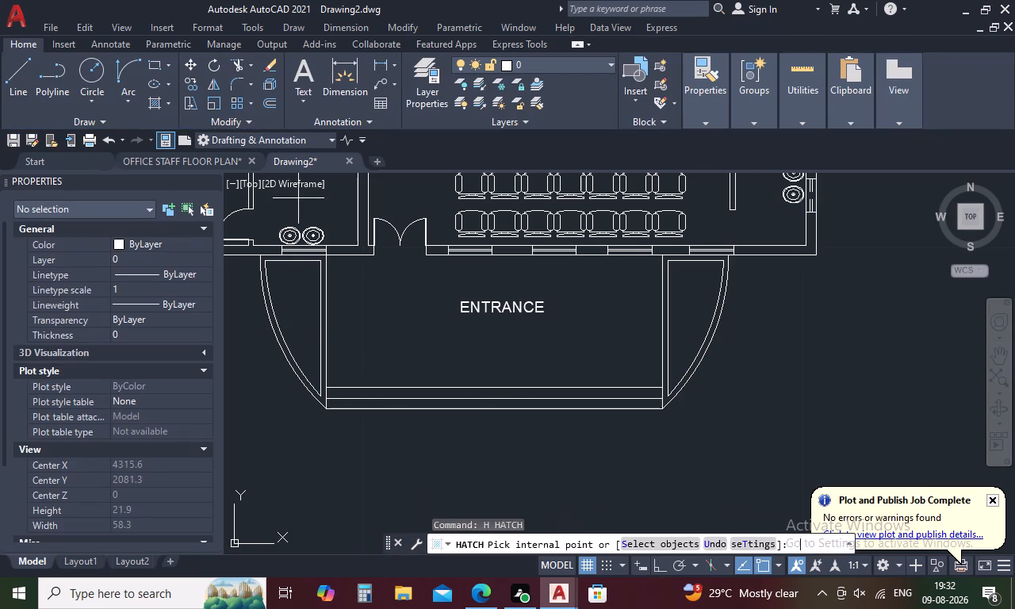
click(266, 84)
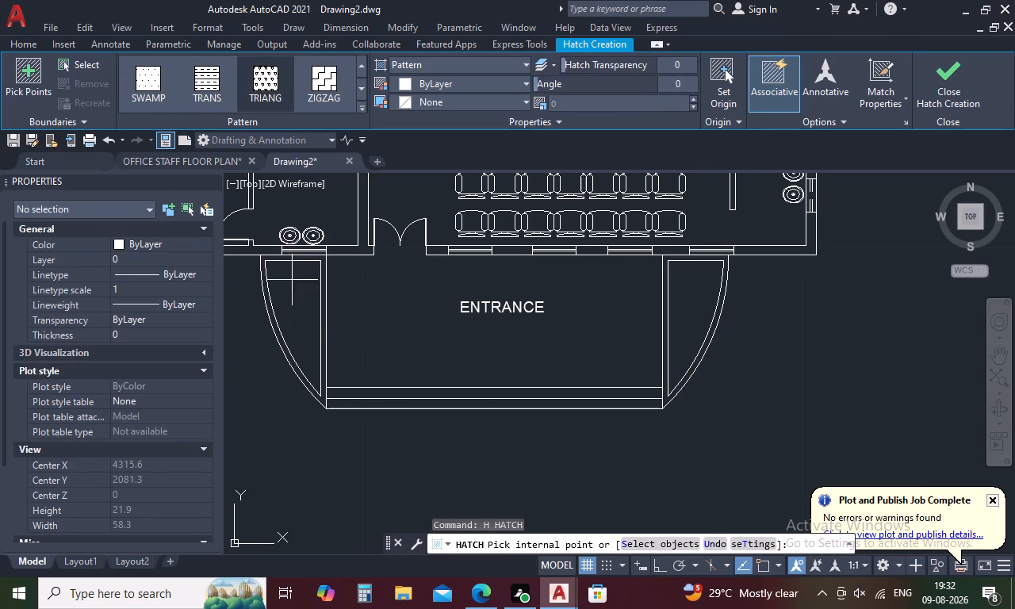
click(145, 86)
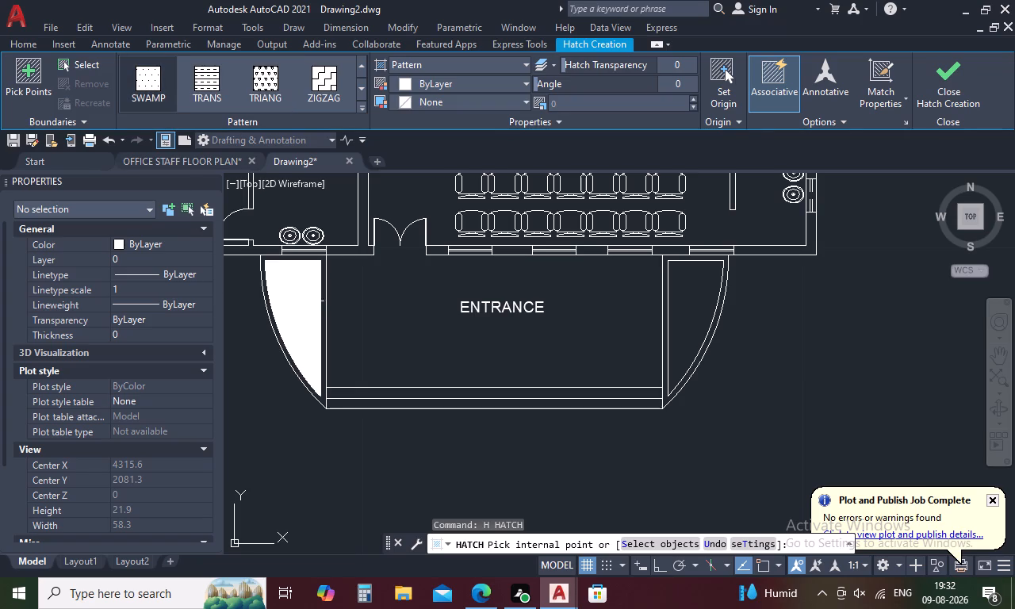
click(359, 107)
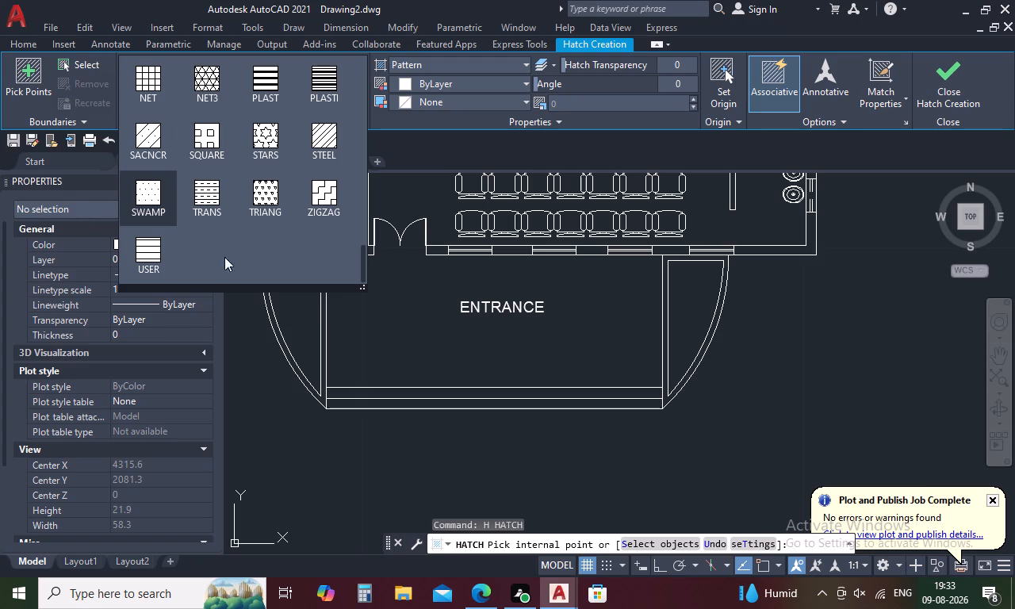
click(265, 201)
click(299, 327)
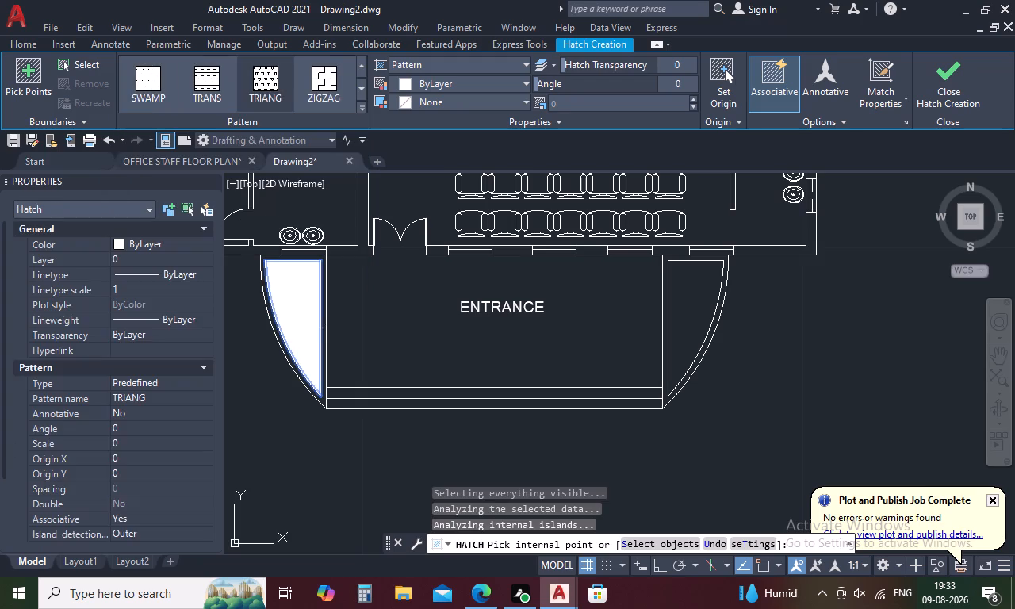
click(697, 308)
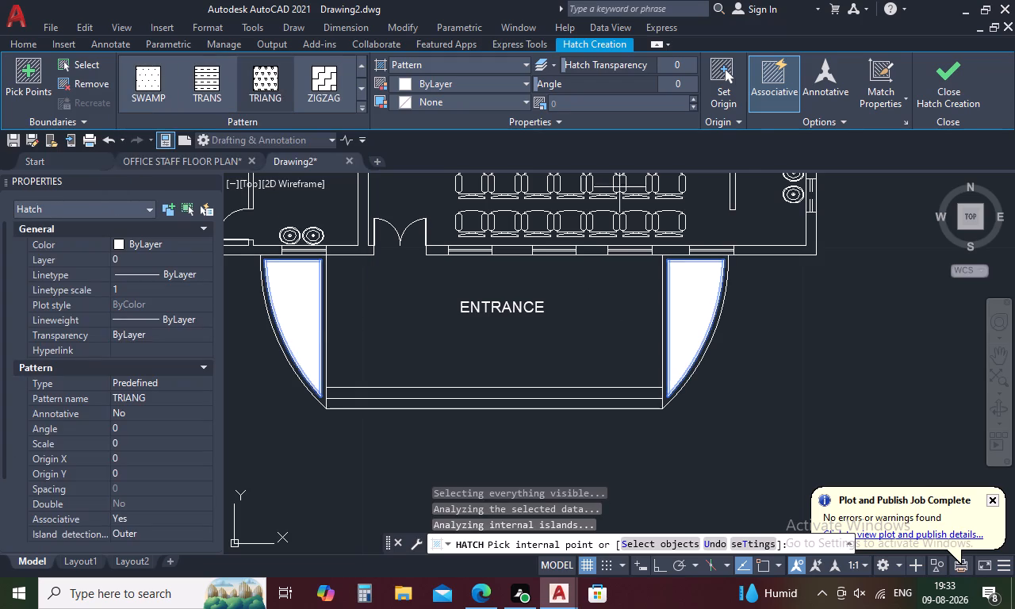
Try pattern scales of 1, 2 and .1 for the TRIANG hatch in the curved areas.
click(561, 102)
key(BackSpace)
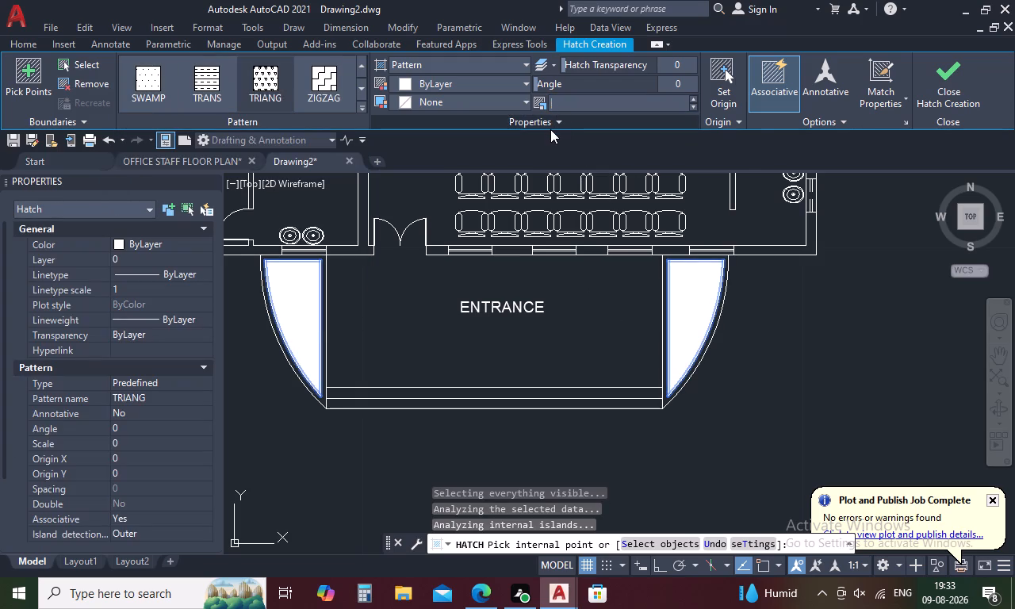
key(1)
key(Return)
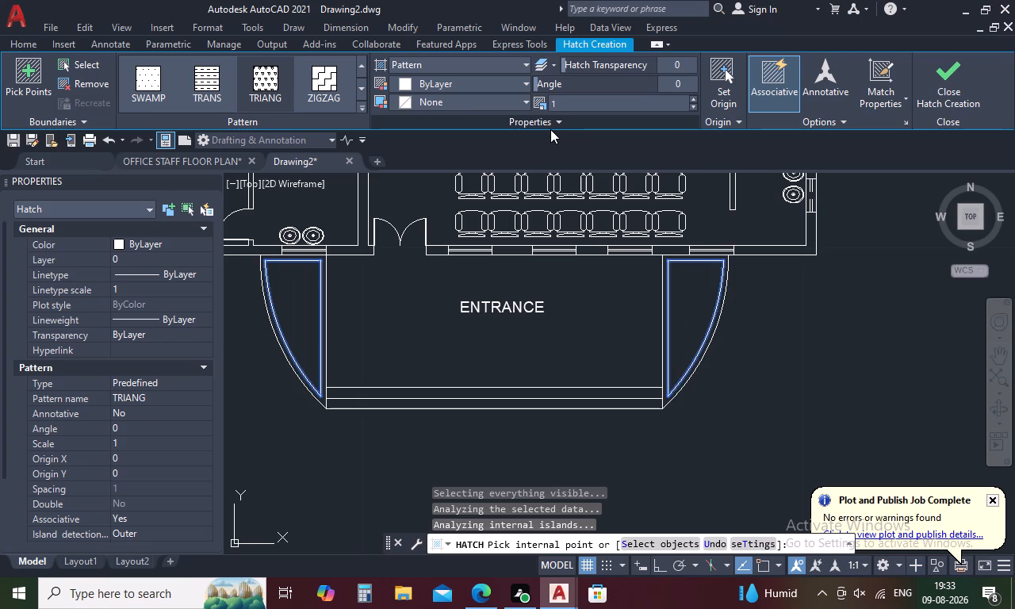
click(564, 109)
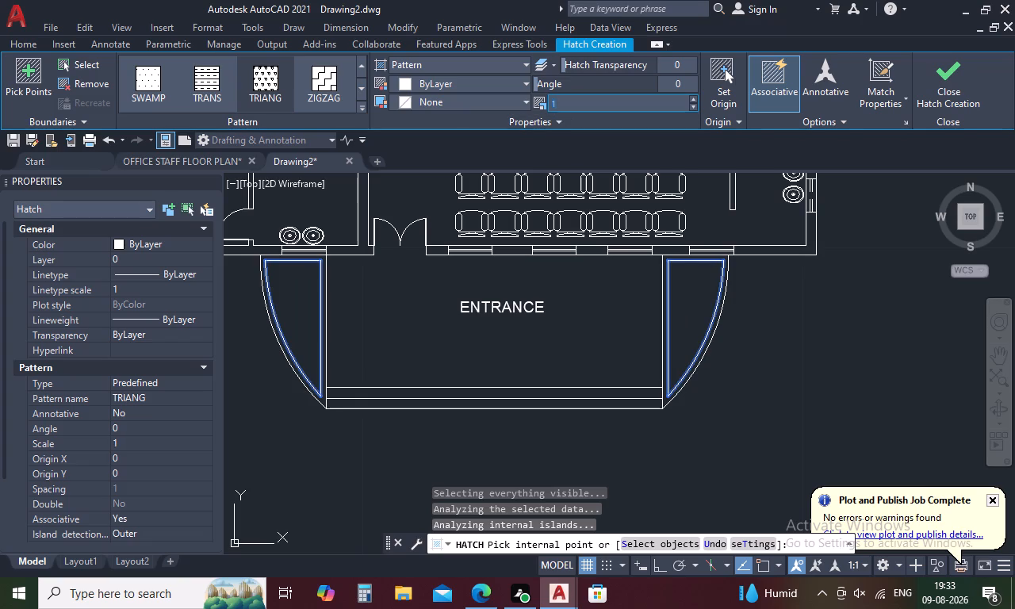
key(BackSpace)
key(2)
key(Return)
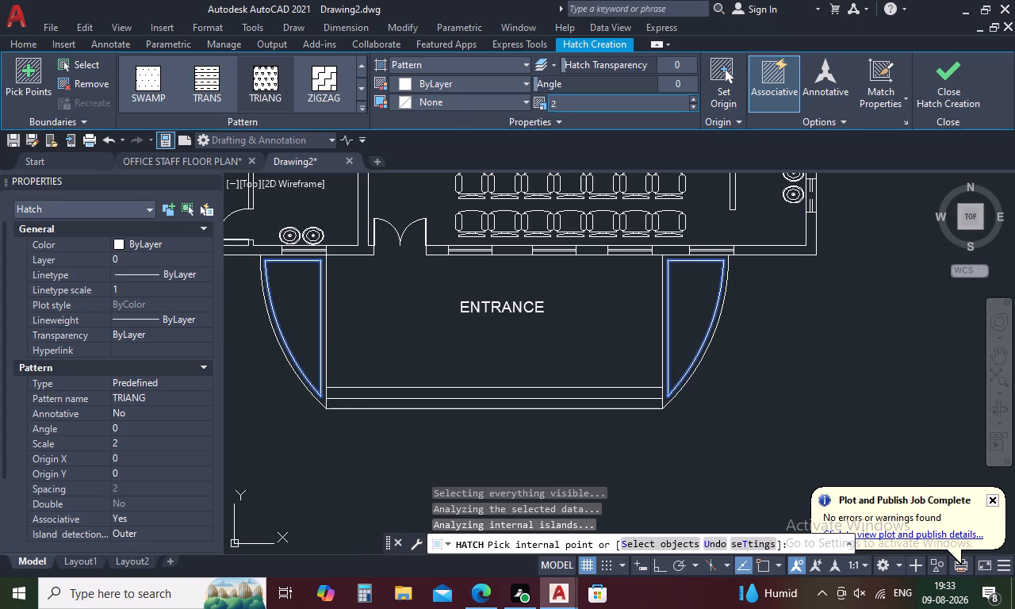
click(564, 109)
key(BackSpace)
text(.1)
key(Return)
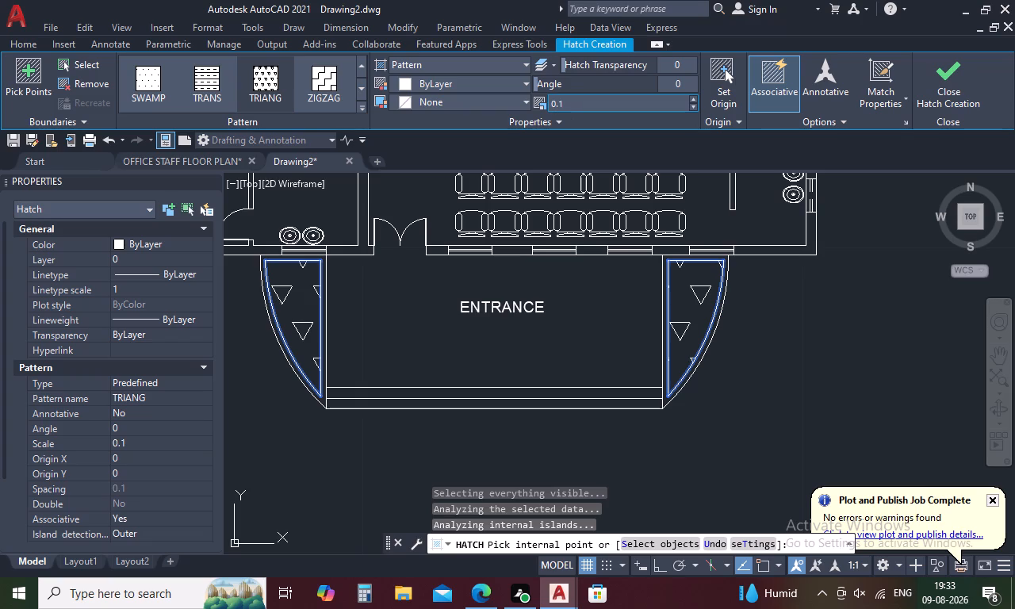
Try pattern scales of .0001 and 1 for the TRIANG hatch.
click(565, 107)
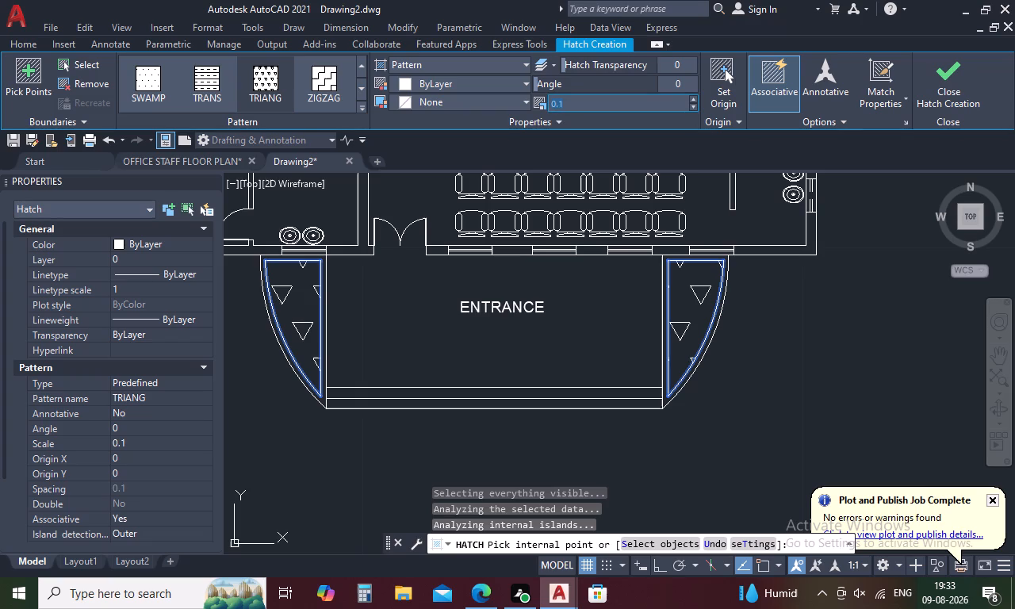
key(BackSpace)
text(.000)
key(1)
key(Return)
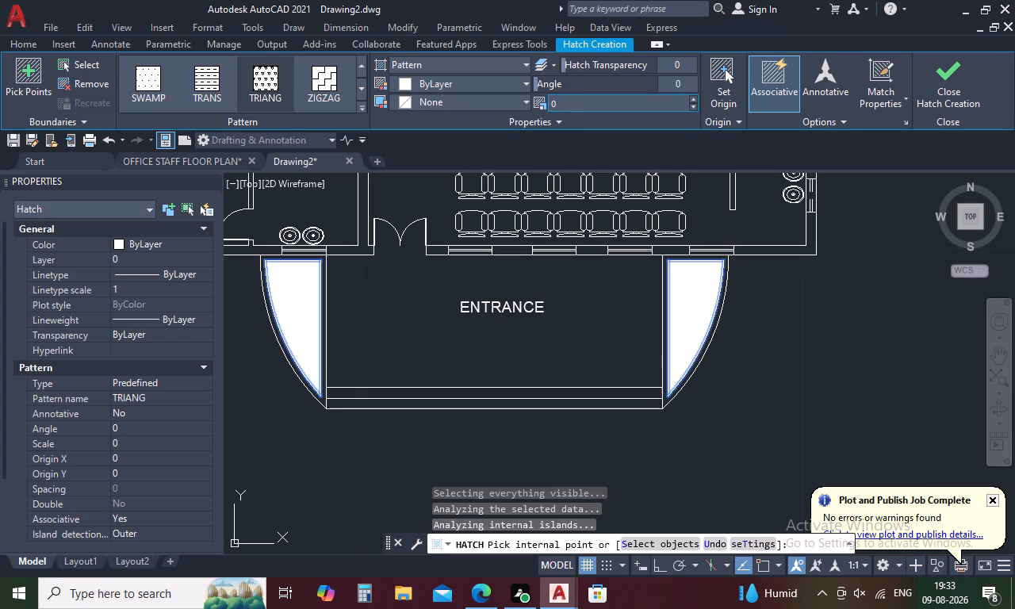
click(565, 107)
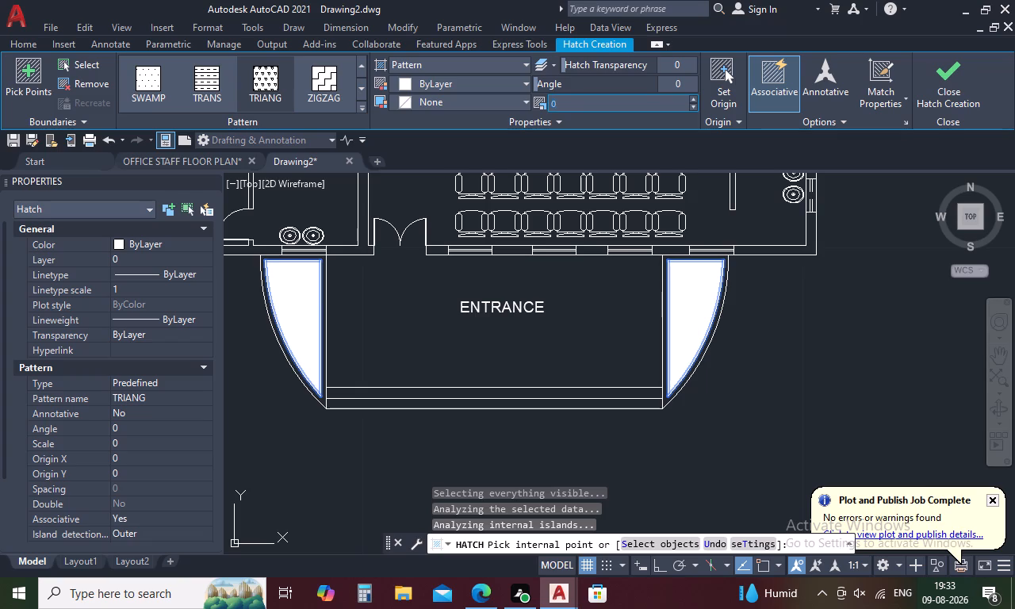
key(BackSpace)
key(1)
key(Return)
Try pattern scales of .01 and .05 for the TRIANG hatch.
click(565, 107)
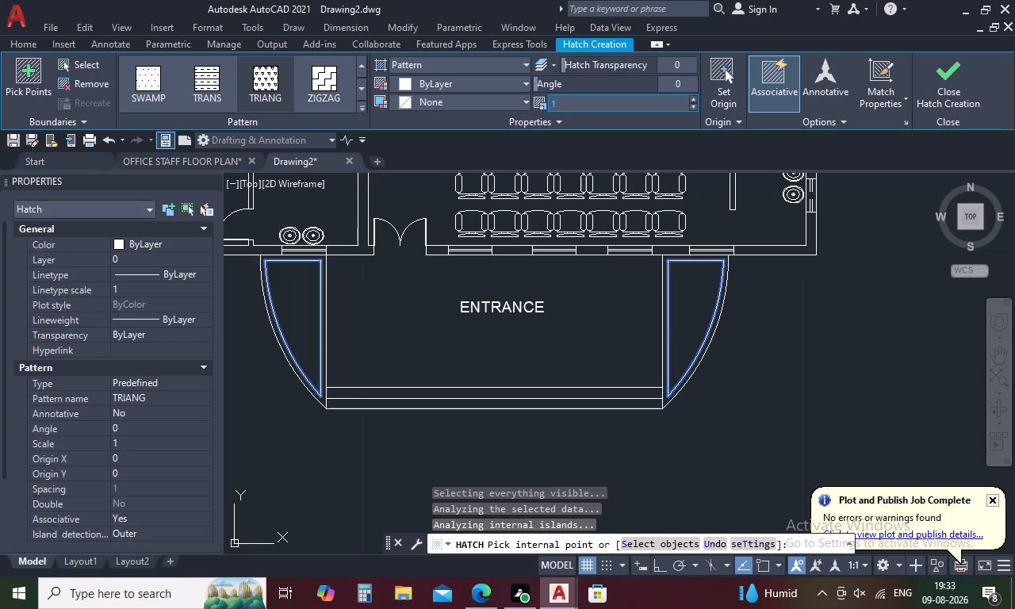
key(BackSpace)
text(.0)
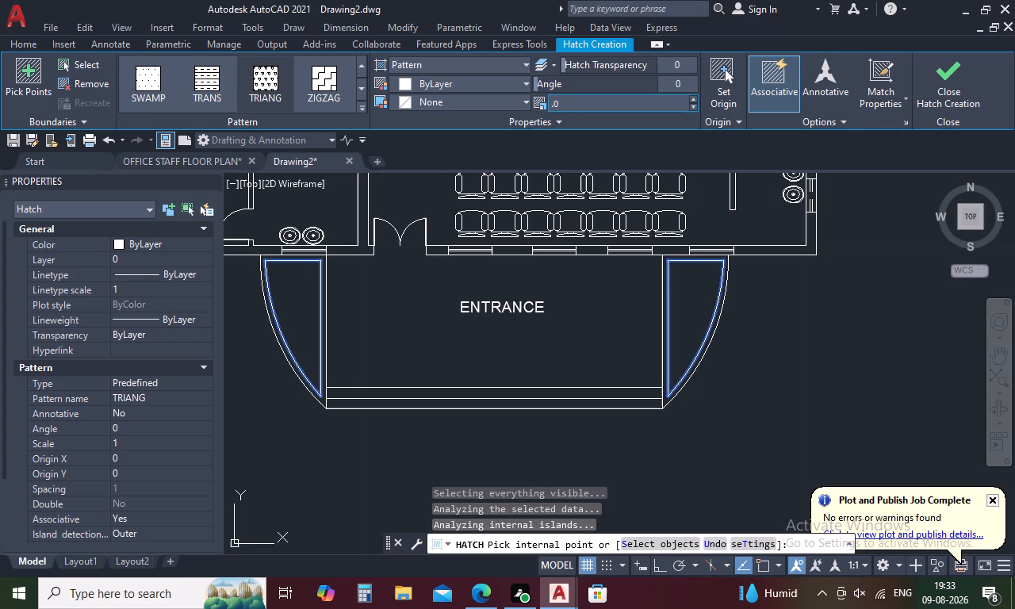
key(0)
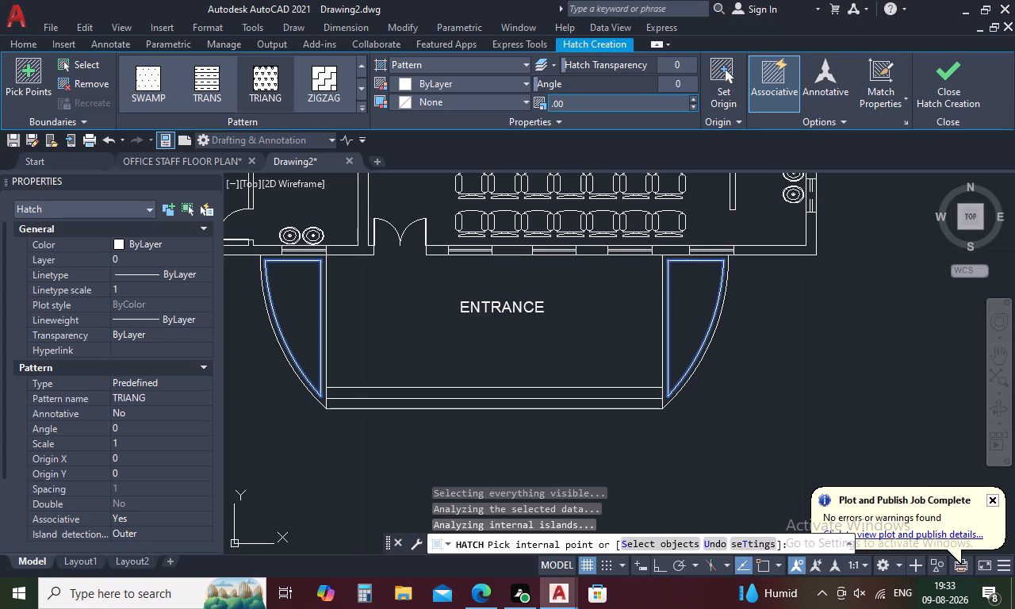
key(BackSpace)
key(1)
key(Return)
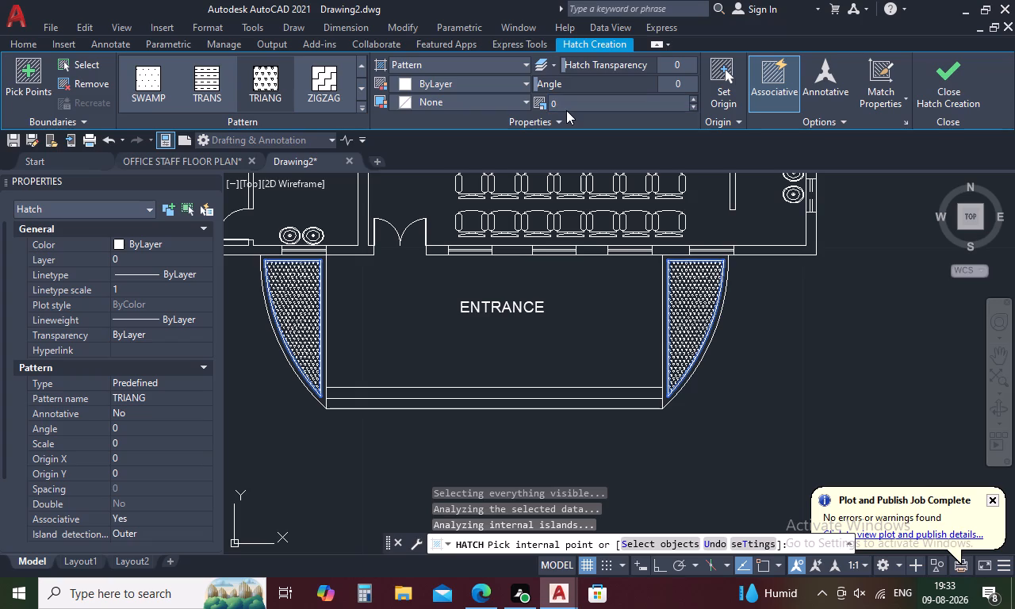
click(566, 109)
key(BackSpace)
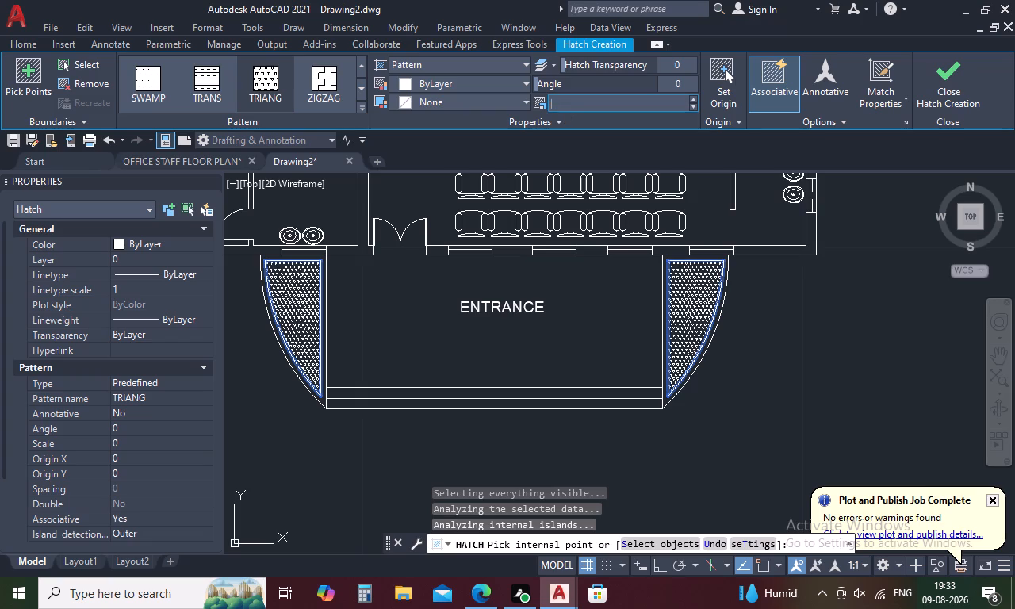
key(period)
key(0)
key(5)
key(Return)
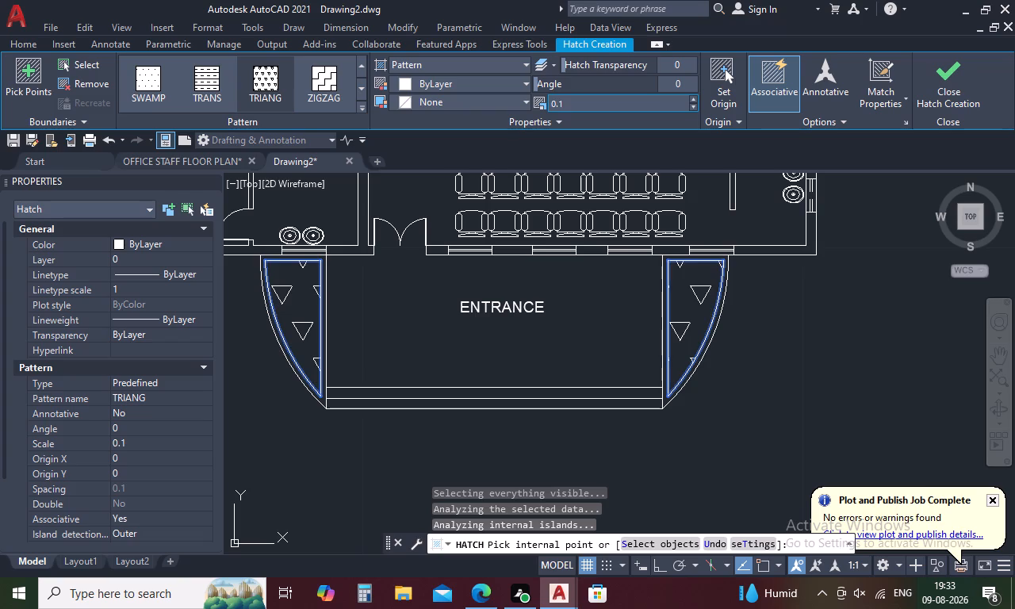
Set the TRIANG hatch's pattern scale to .02 and finish the hatch in the two curved areas.
click(565, 101)
key(BackSpace)
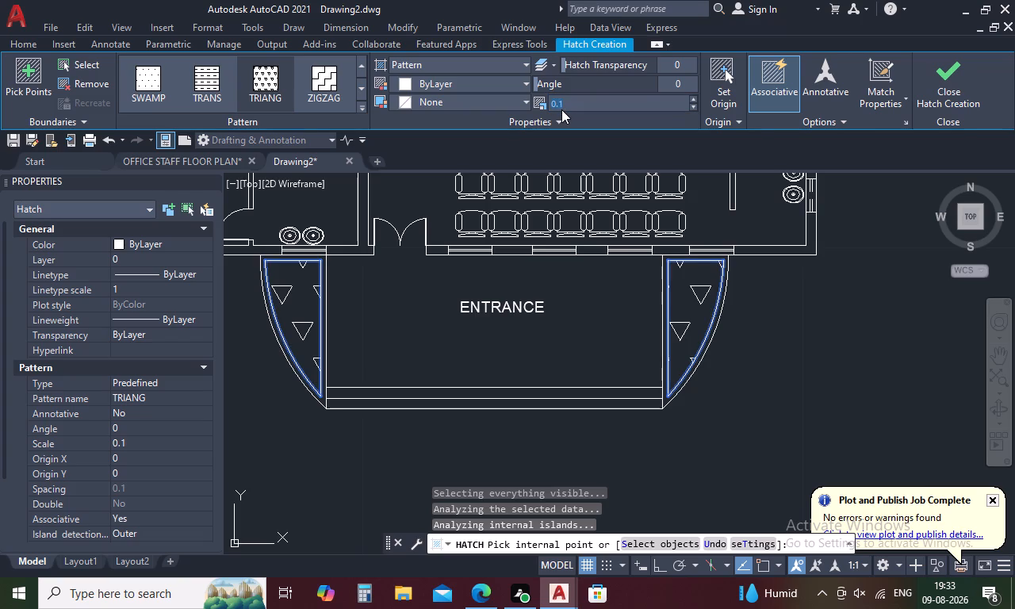
text(.0)
key(2)
key(Return)
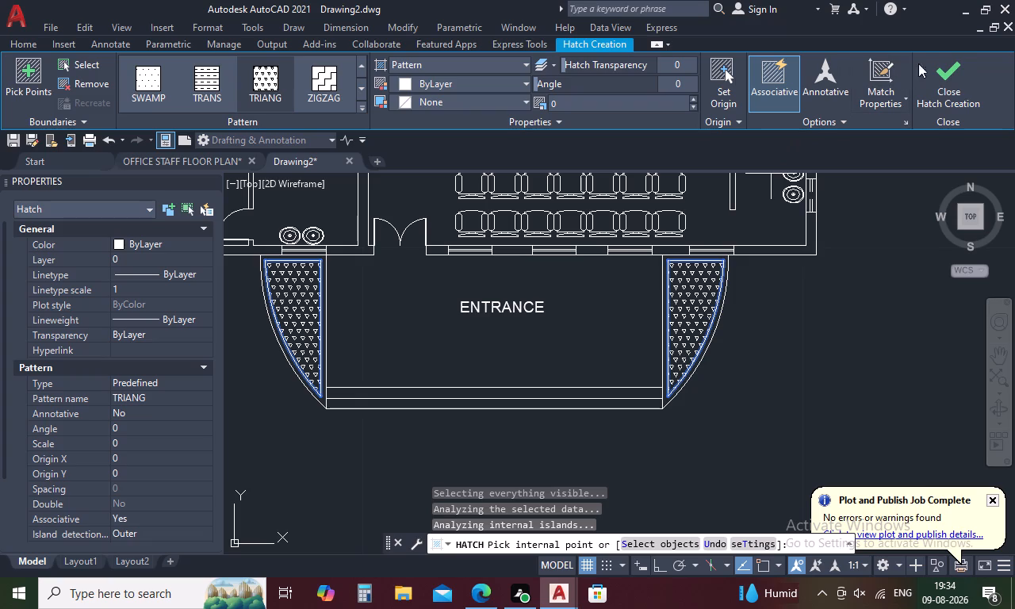
click(940, 64)
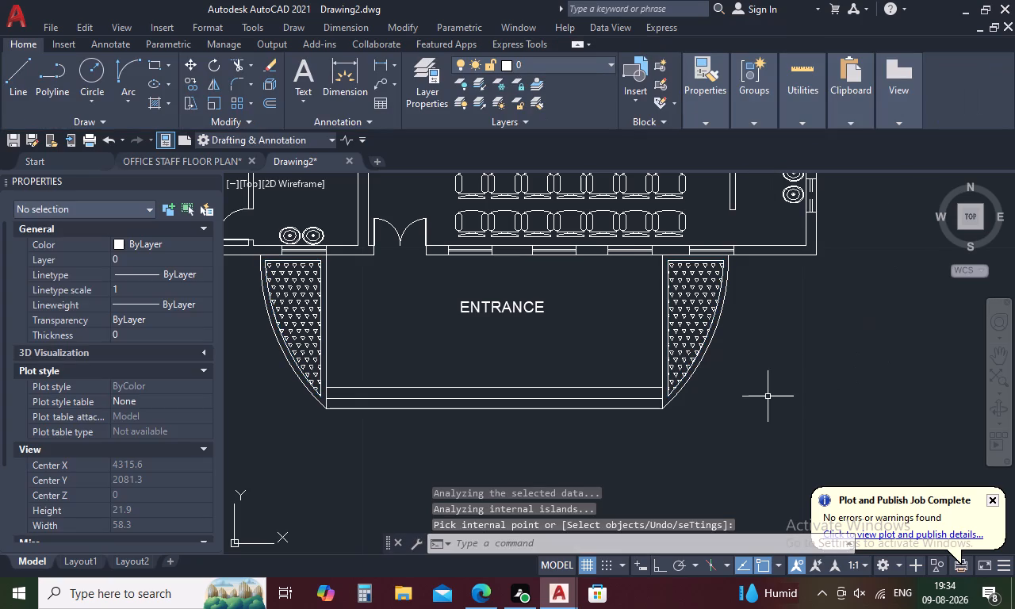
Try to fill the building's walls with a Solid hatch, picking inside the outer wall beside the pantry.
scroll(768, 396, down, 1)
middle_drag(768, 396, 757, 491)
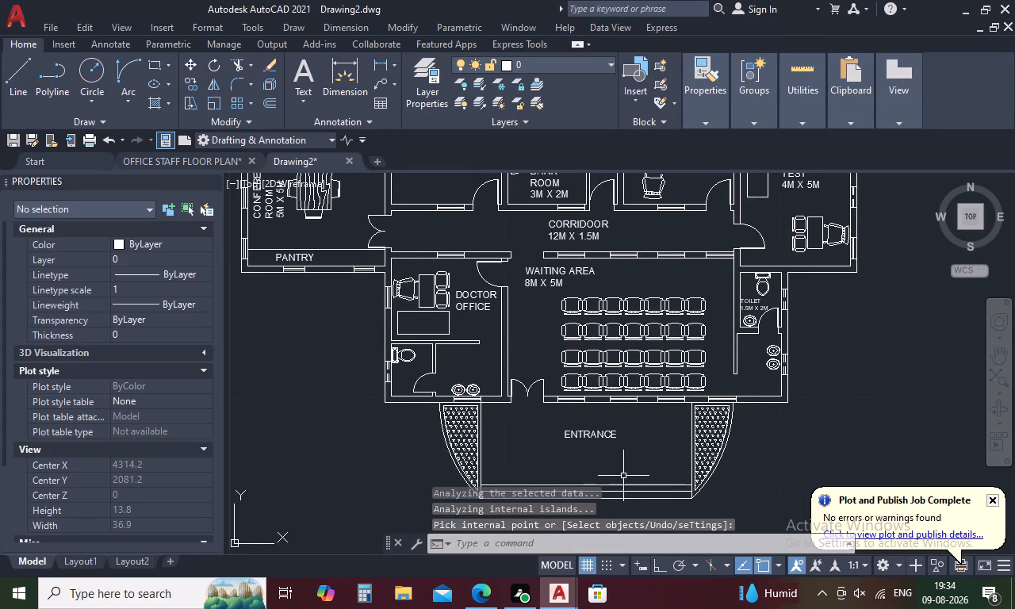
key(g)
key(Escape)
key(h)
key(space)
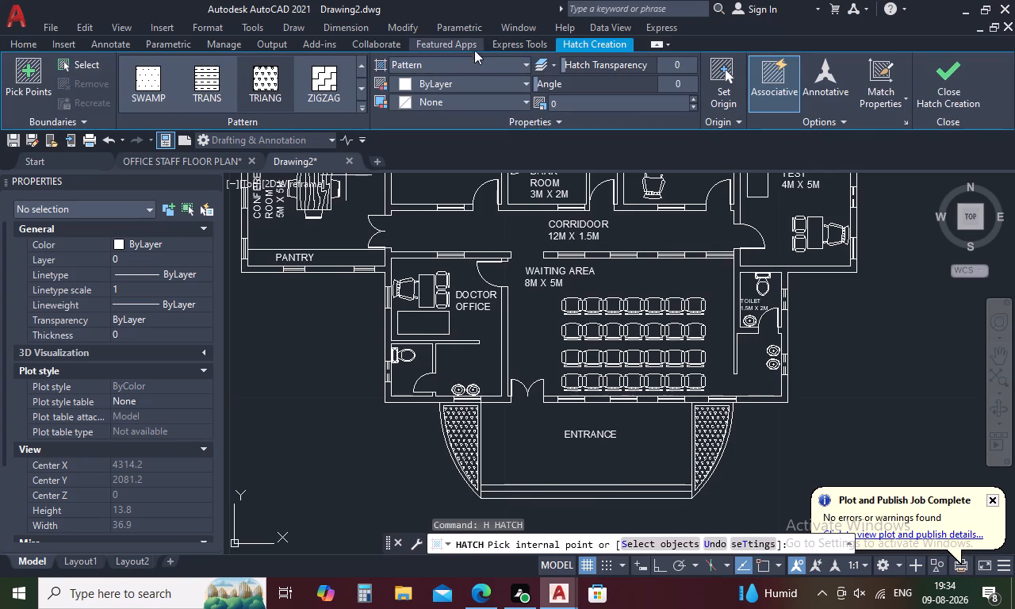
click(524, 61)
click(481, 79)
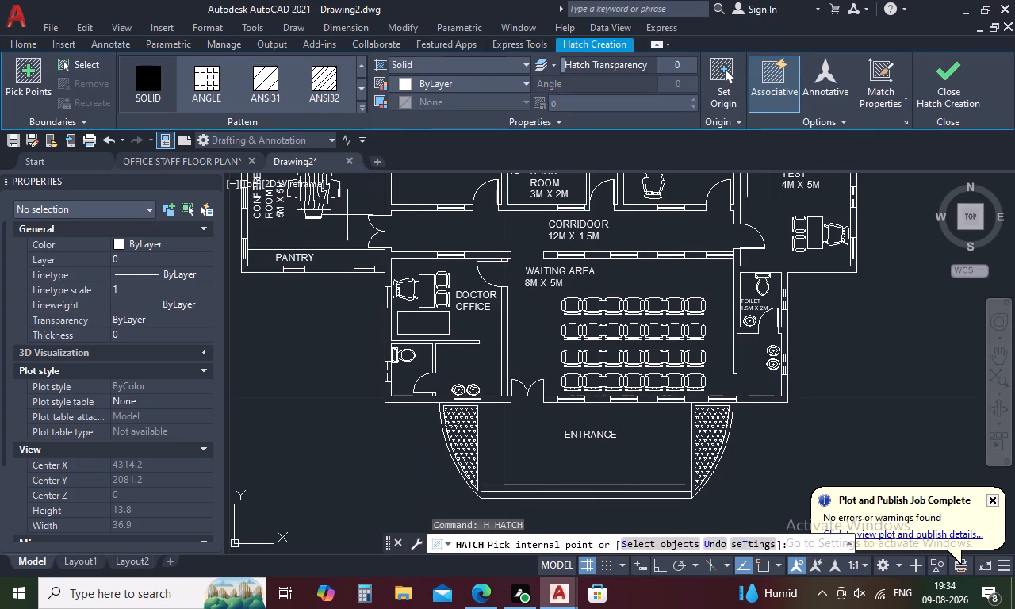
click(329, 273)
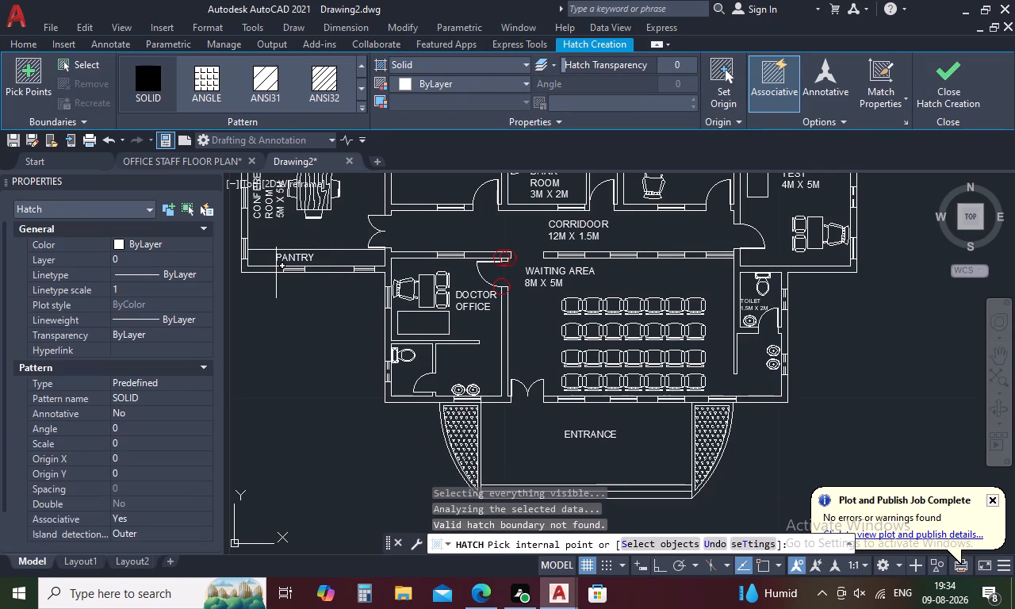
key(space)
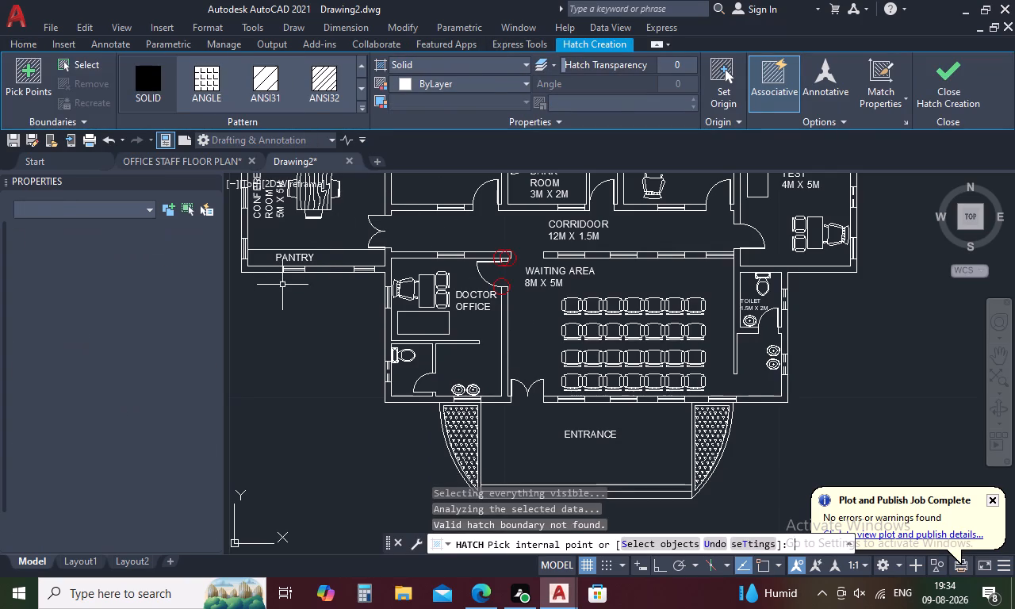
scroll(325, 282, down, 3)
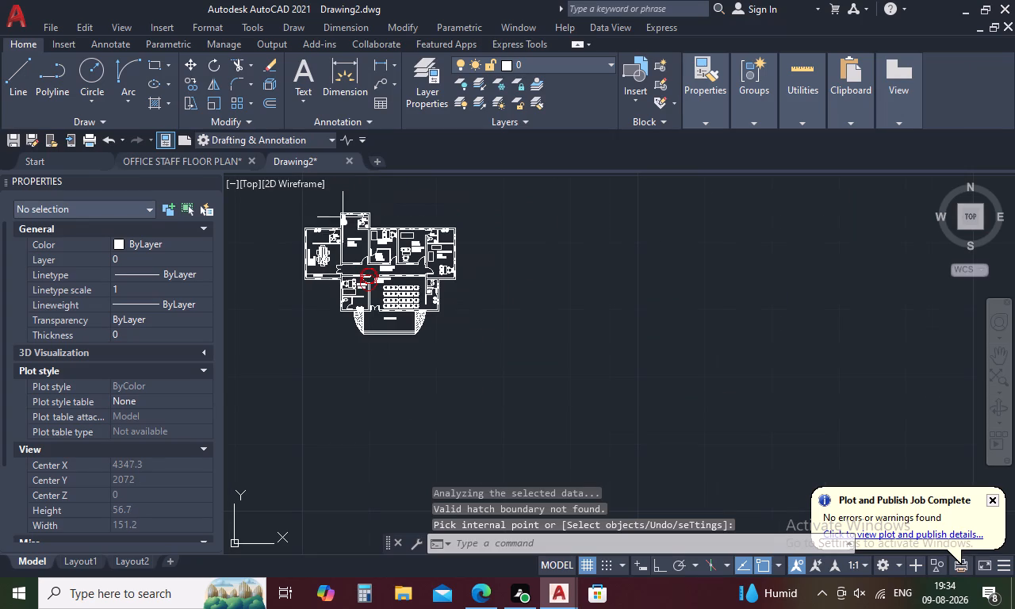
Start a Solid hatch and fill the north wall segments from the pathology room's toilet across to the thread mill test room's outer corner.
scroll(343, 210, up, 3)
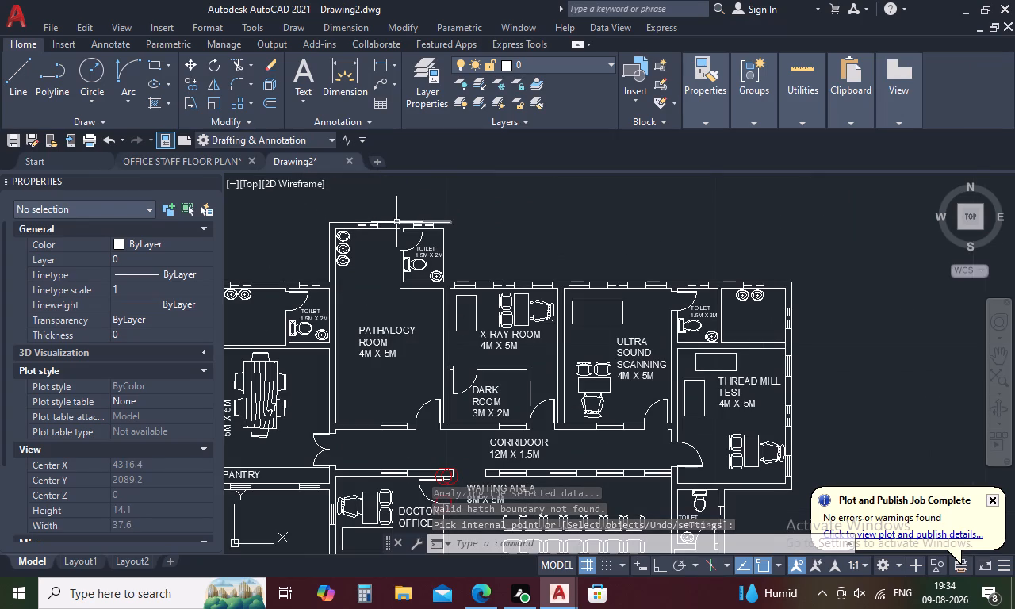
key(space)
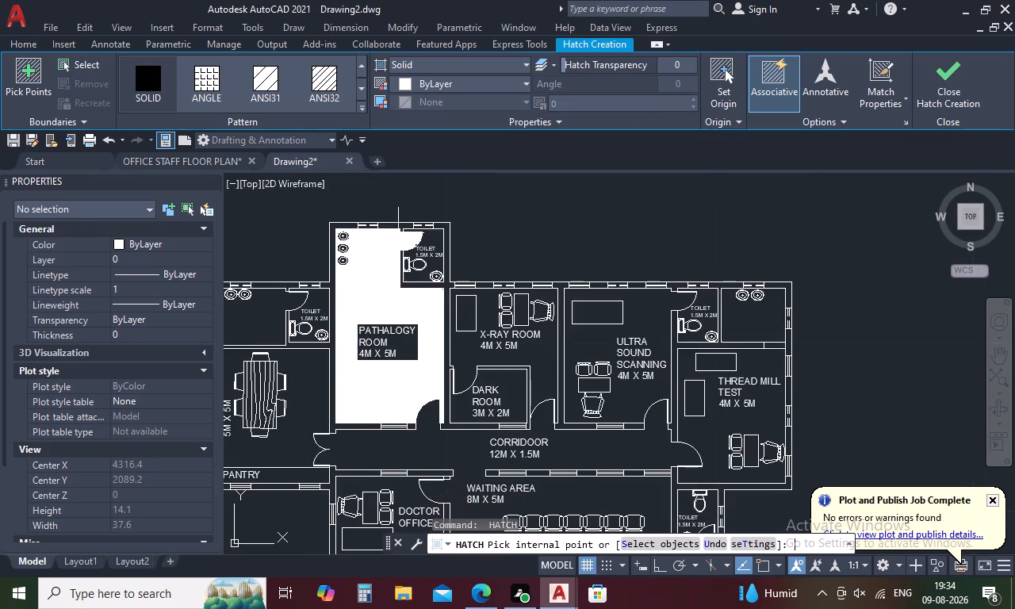
click(400, 224)
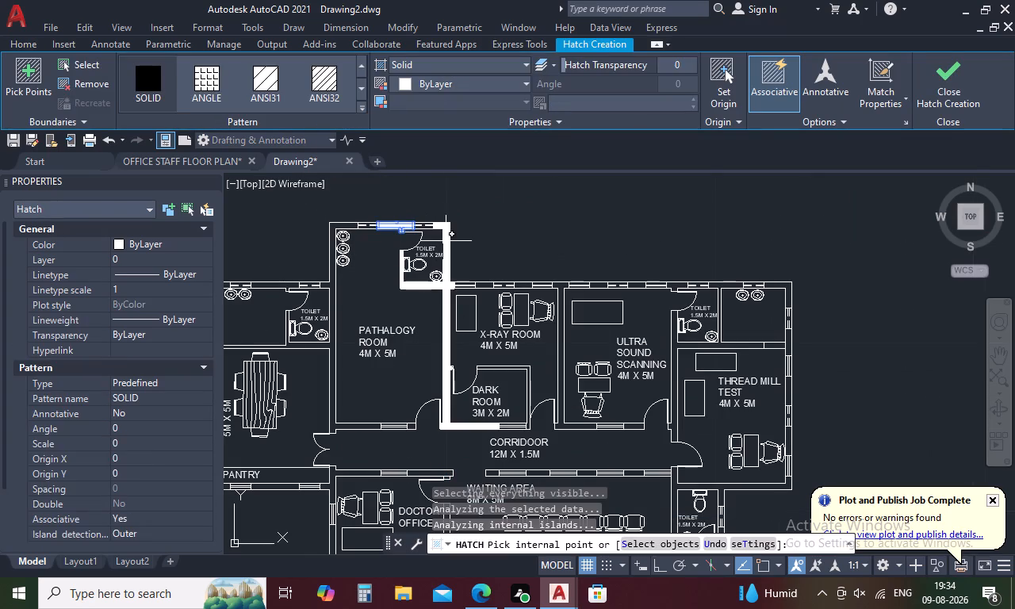
click(446, 241)
click(492, 286)
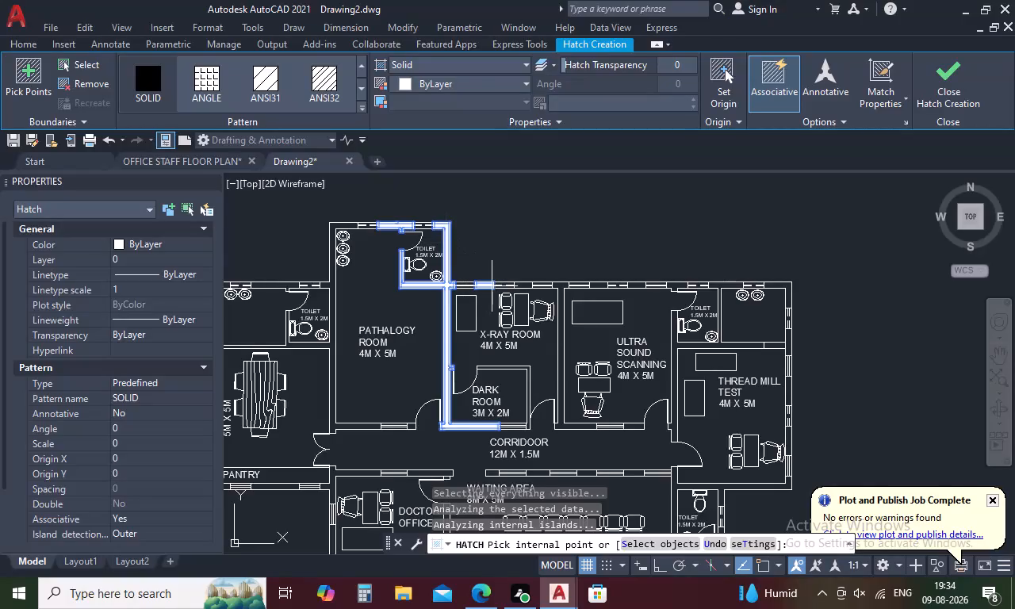
click(526, 286)
click(562, 285)
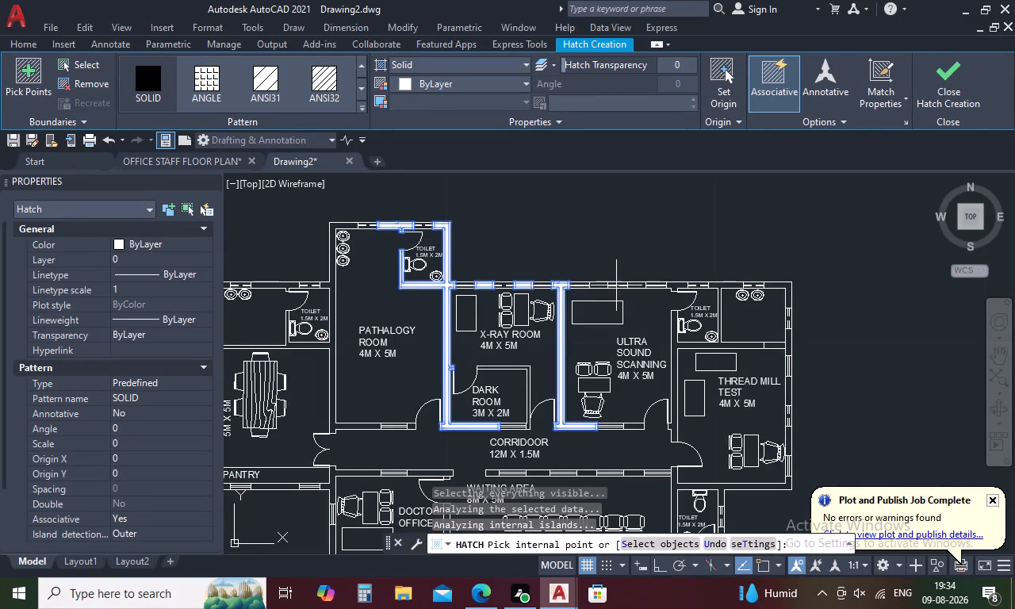
click(597, 285)
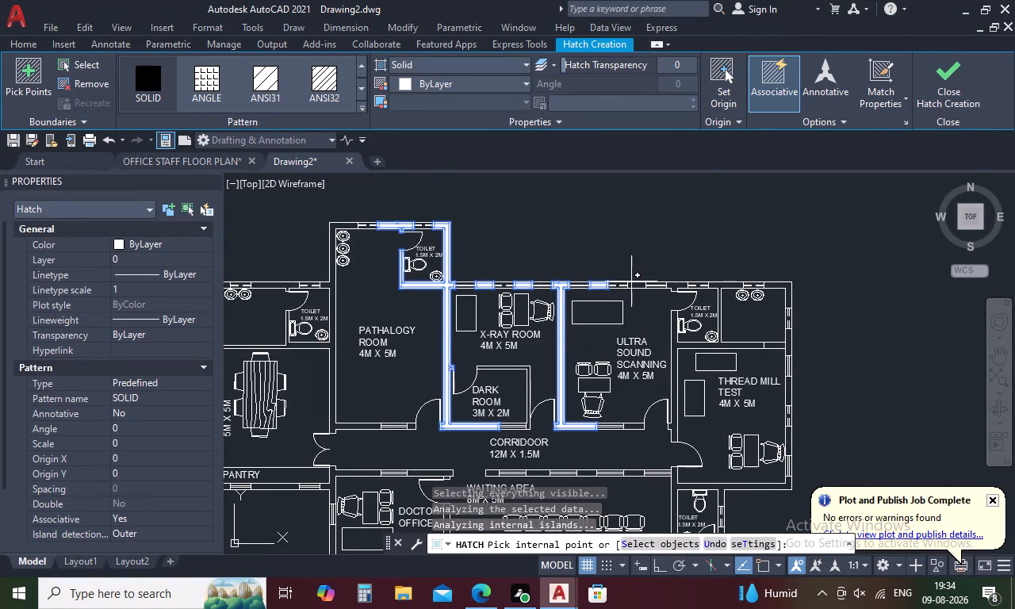
click(635, 285)
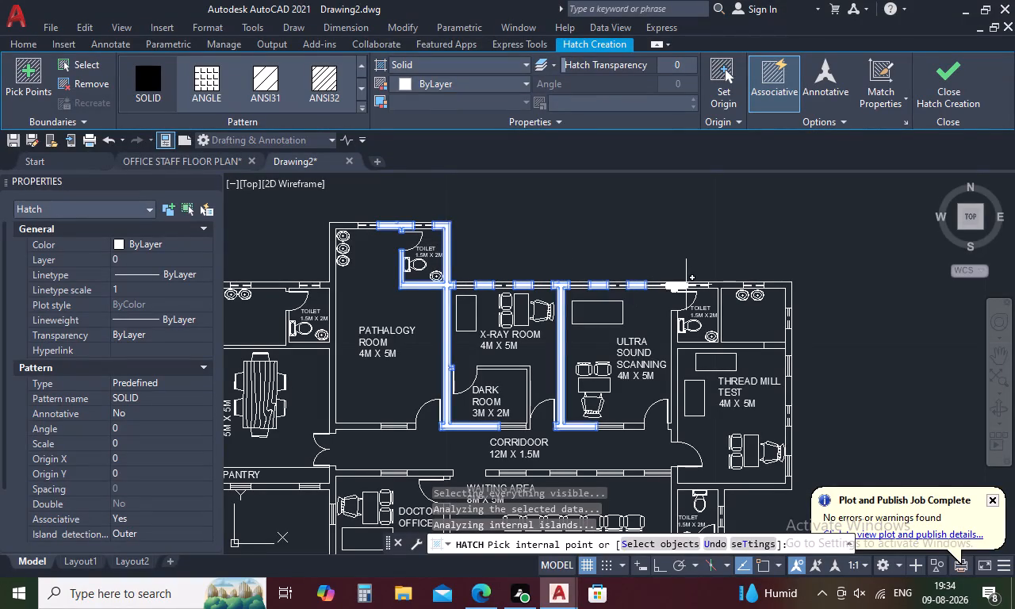
click(686, 285)
click(731, 285)
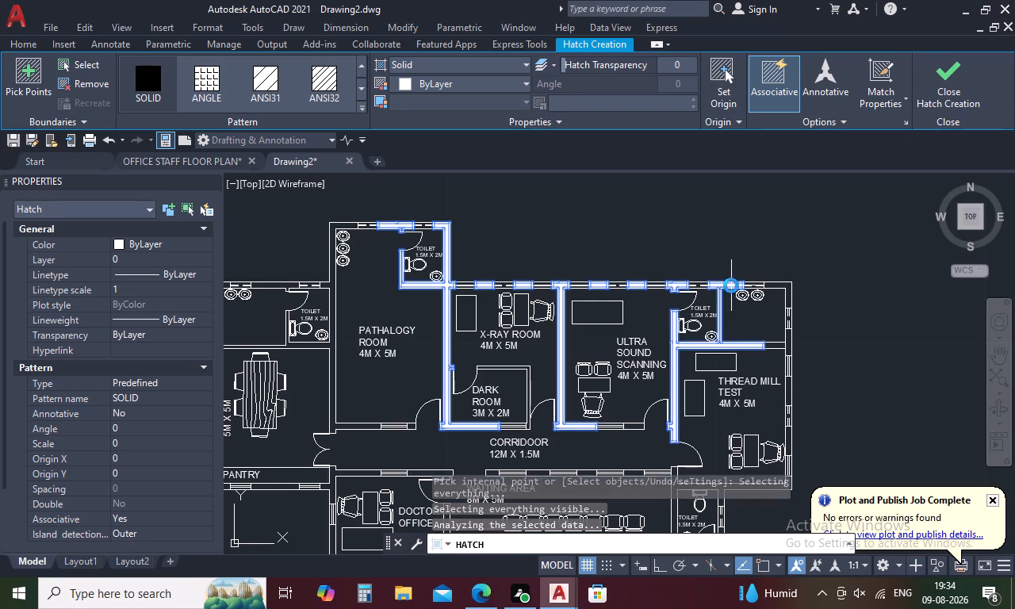
click(769, 284)
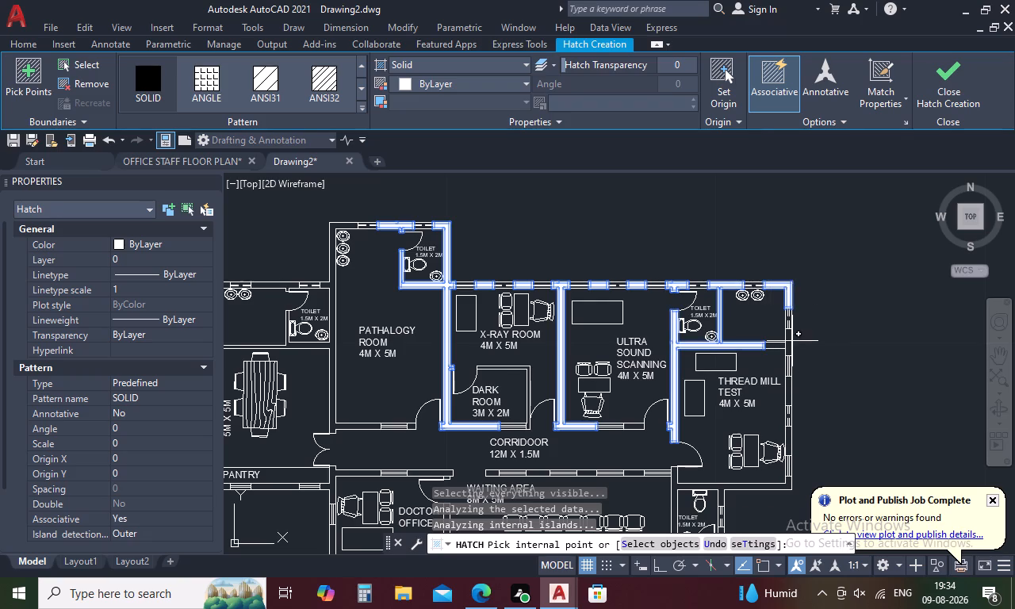
Add the east wall segments of the thread mill test room and of the waiting area's toilet block to the Solid hatch.
click(787, 341)
click(791, 385)
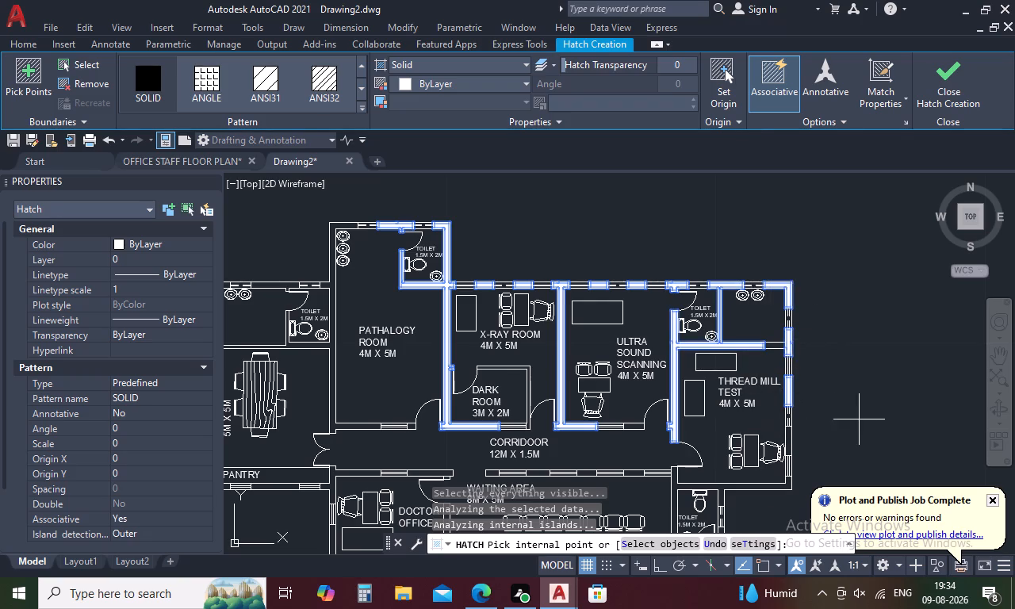
middle_drag(857, 413, 814, 301)
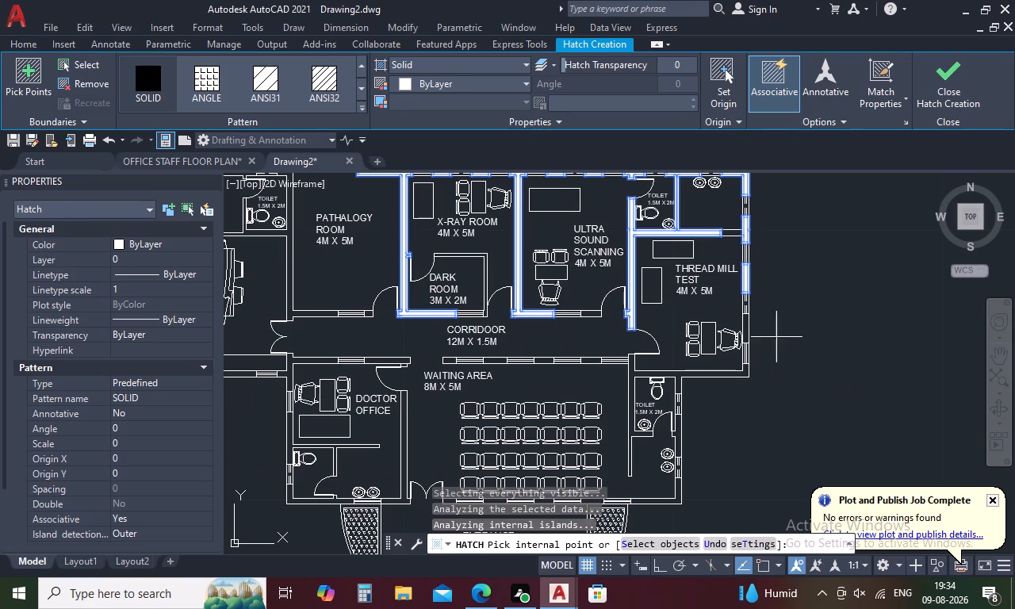
click(746, 329)
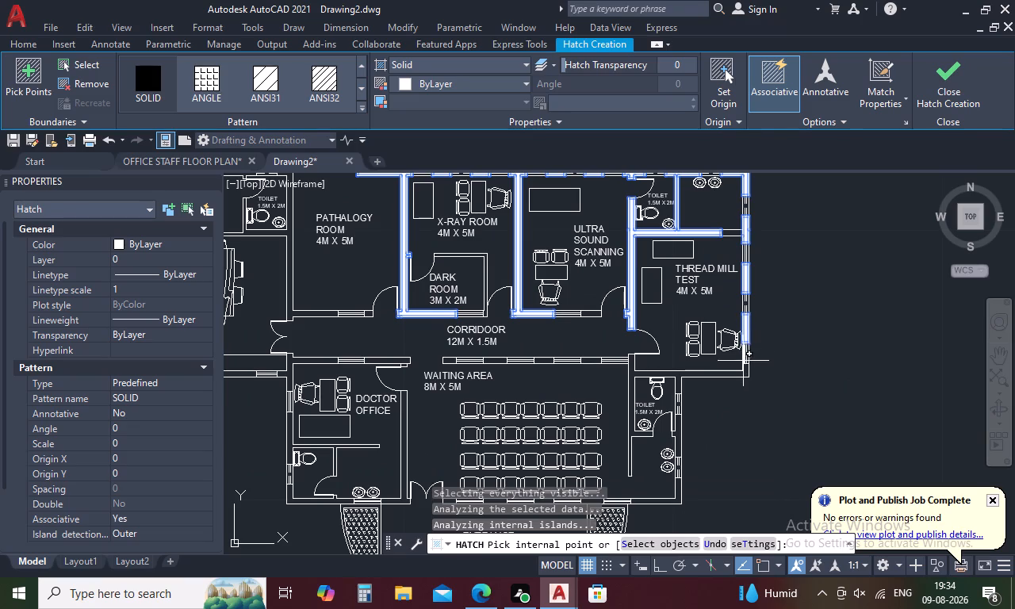
click(738, 377)
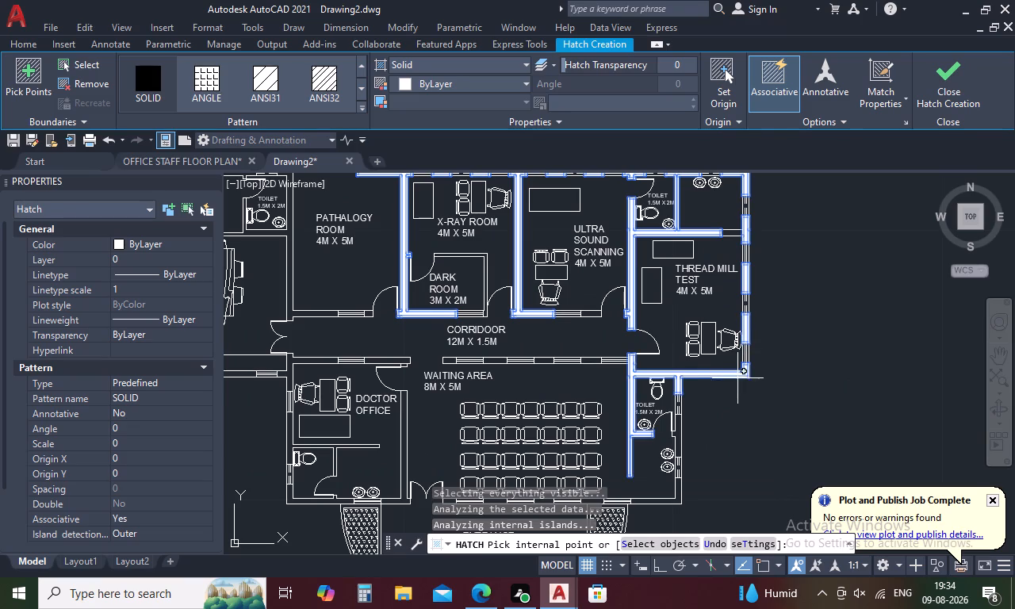
click(678, 433)
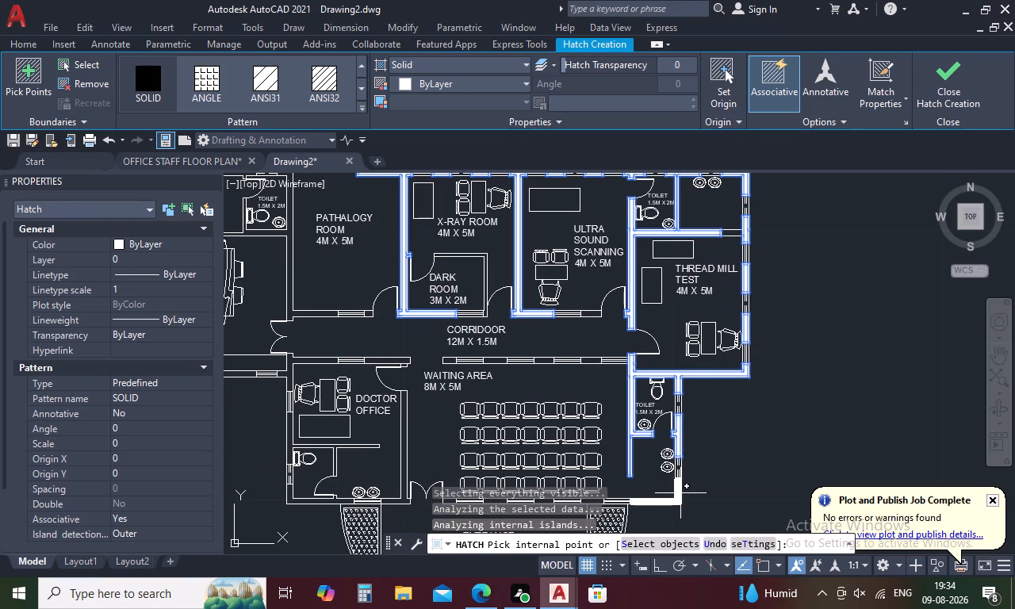
click(680, 494)
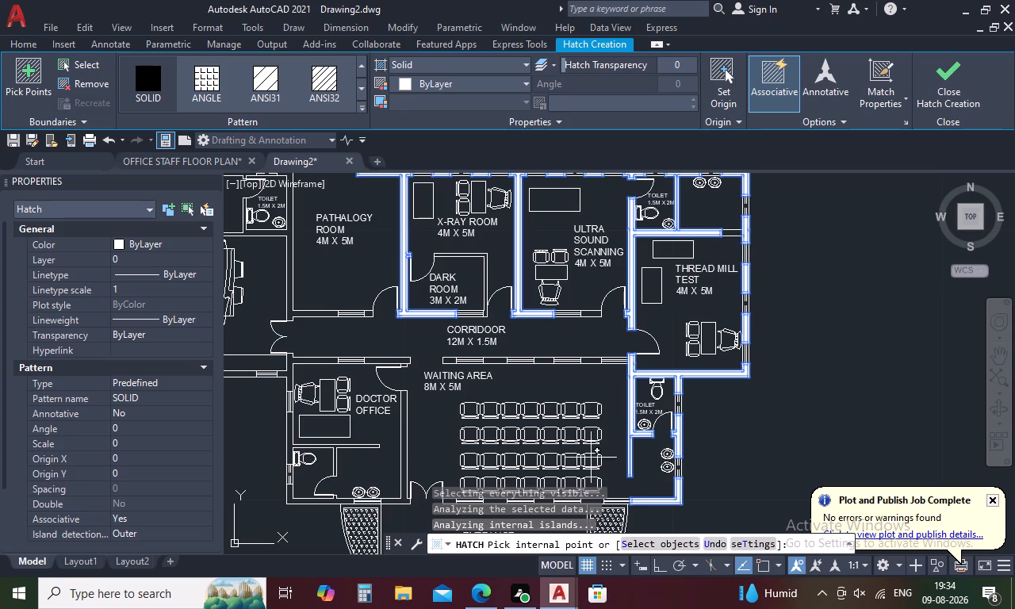
Solid-fill the wall segments between corridor and waiting area, the ultrasound room's corridor wall piece and the dark room partition.
click(589, 360)
click(540, 361)
click(494, 359)
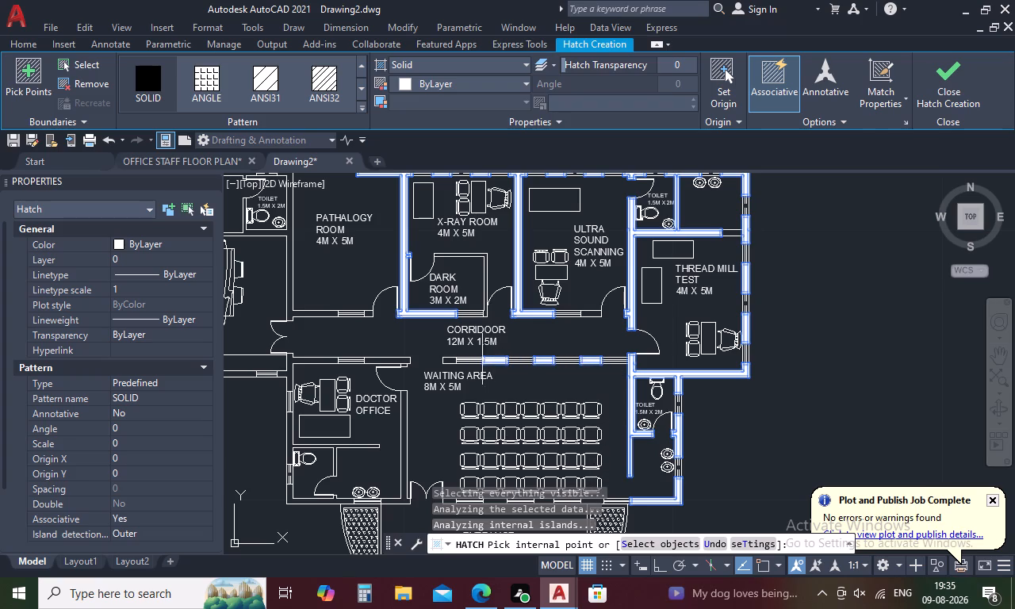
click(450, 359)
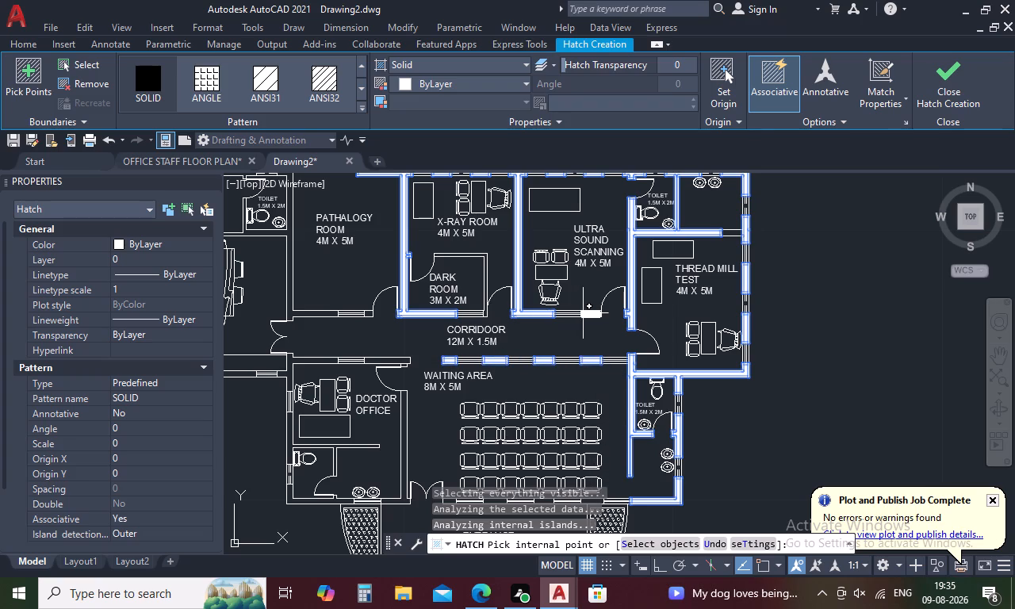
click(586, 313)
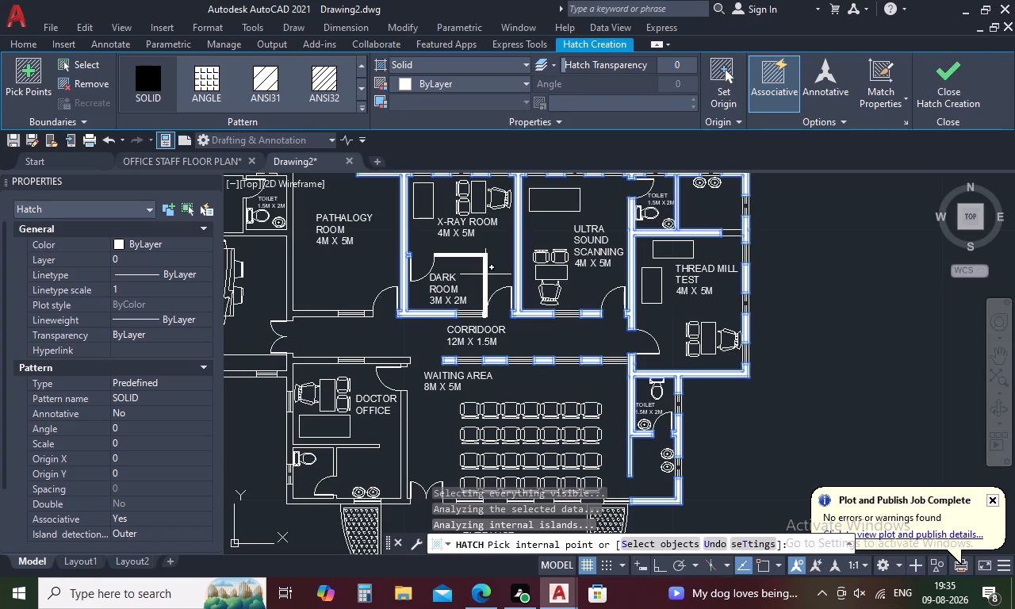
click(485, 274)
Solid-fill the pathology room's corridor wall and the wall segments between the corridor and the doctor office.
middle_drag(501, 331, 588, 289)
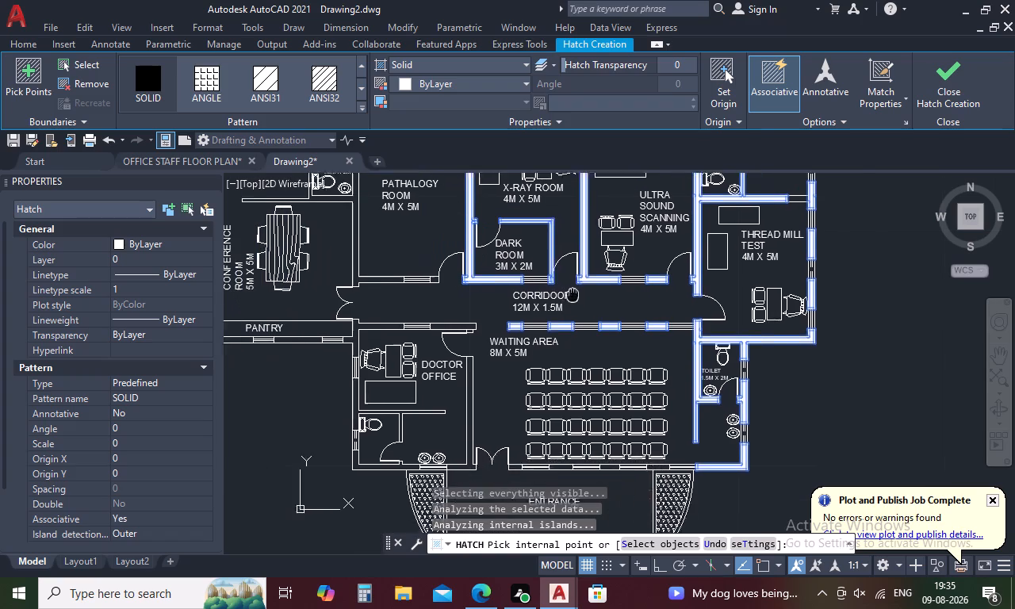
middle_drag(588, 289, 615, 277)
click(426, 259)
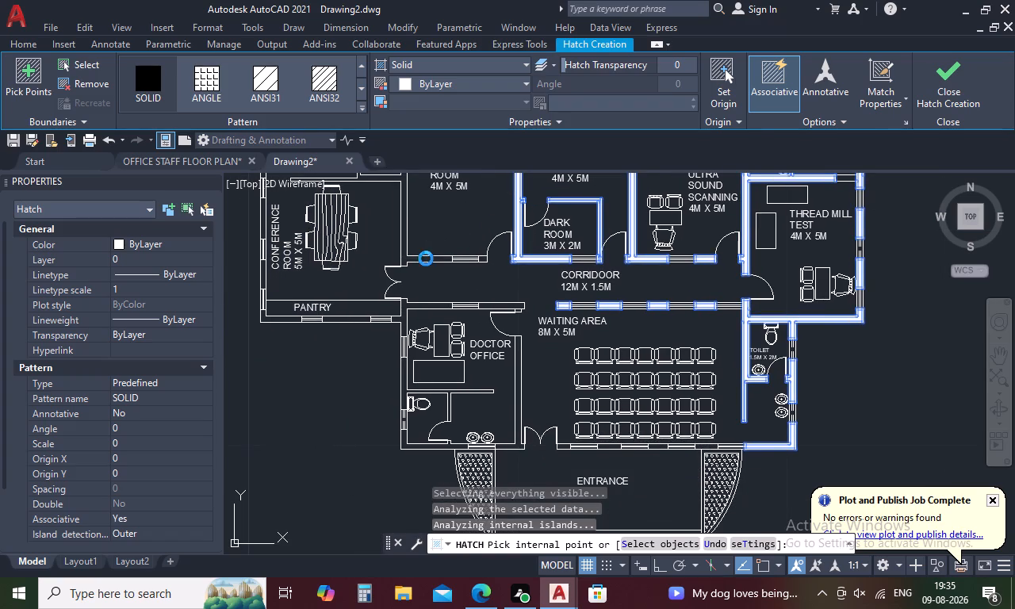
click(420, 308)
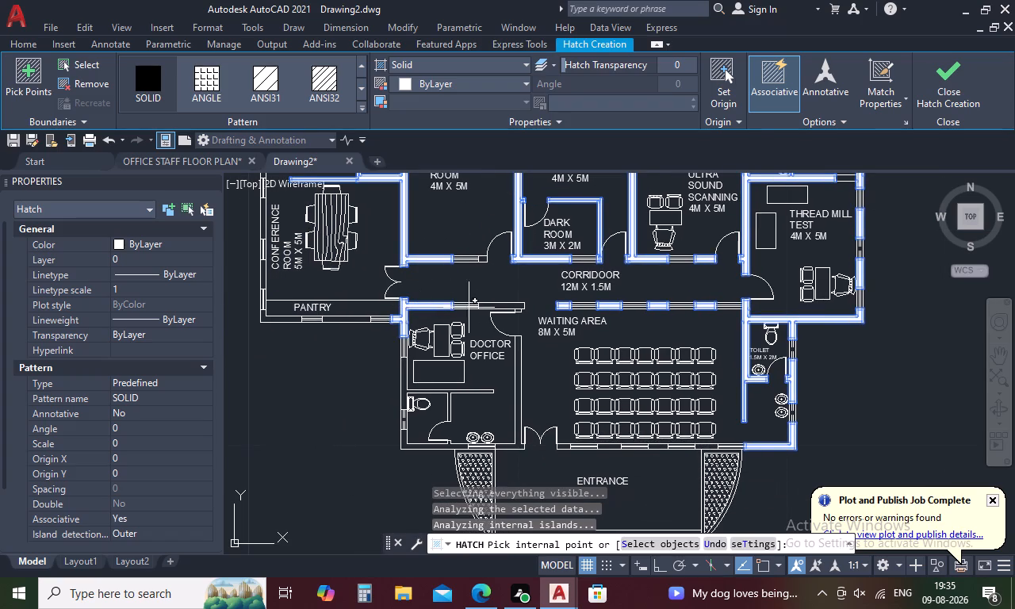
click(496, 308)
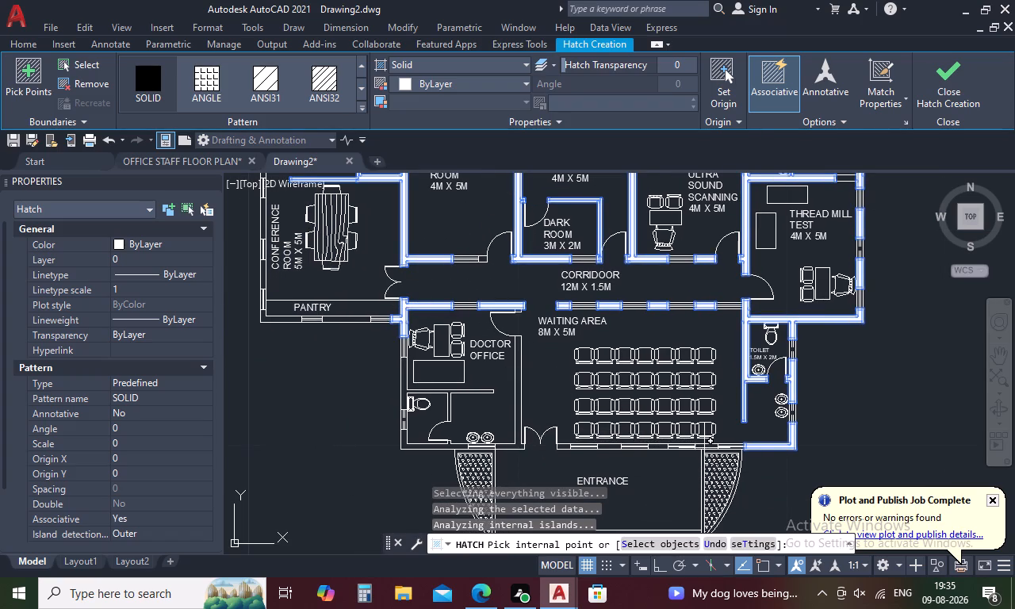
Solid-fill the south wall segments along the waiting area and doctor office, including the doctor's toilet partition.
click(704, 448)
click(656, 445)
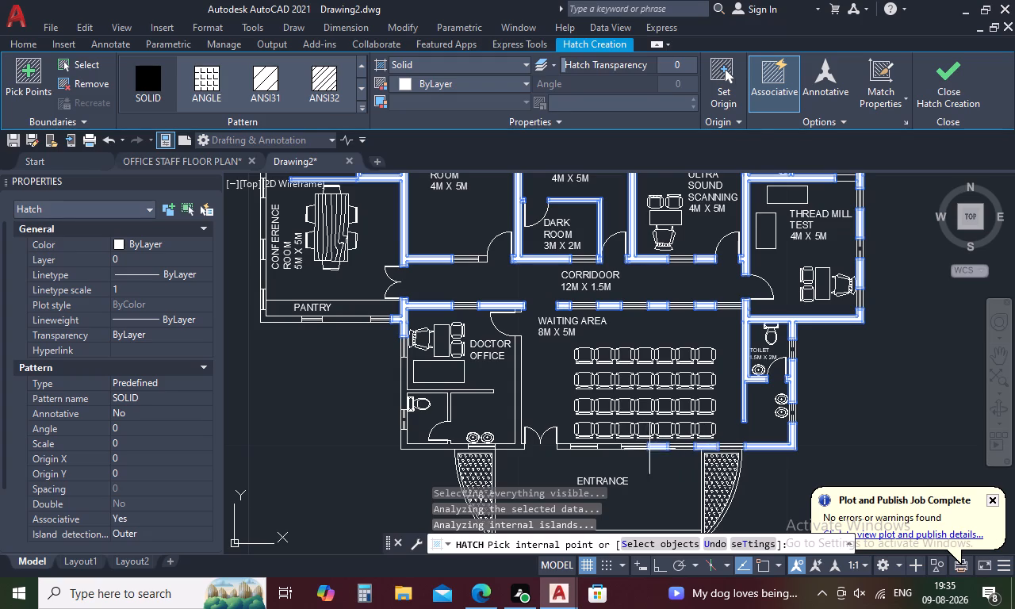
click(610, 448)
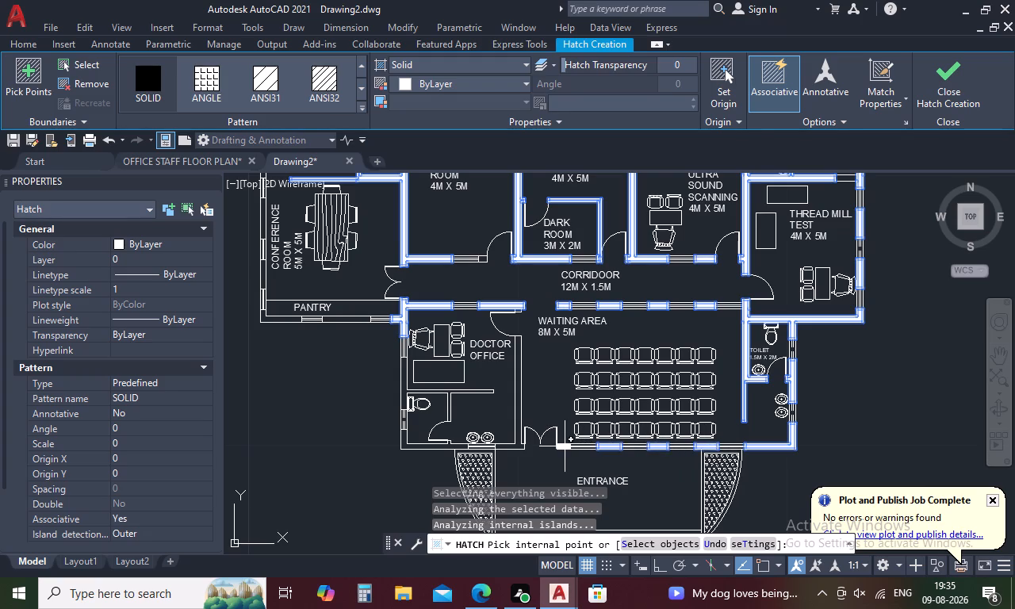
click(565, 446)
click(507, 449)
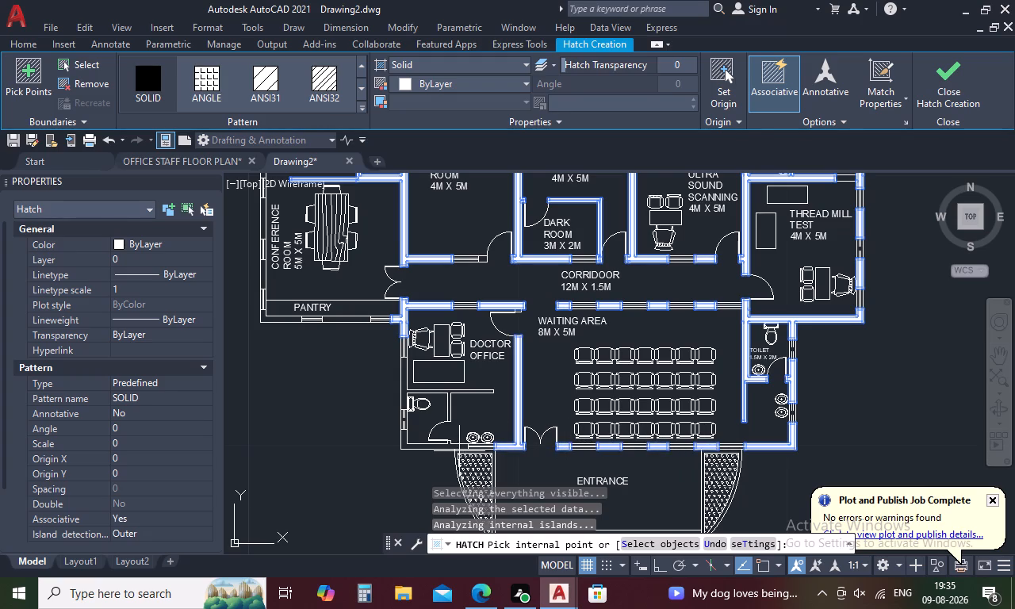
click(450, 449)
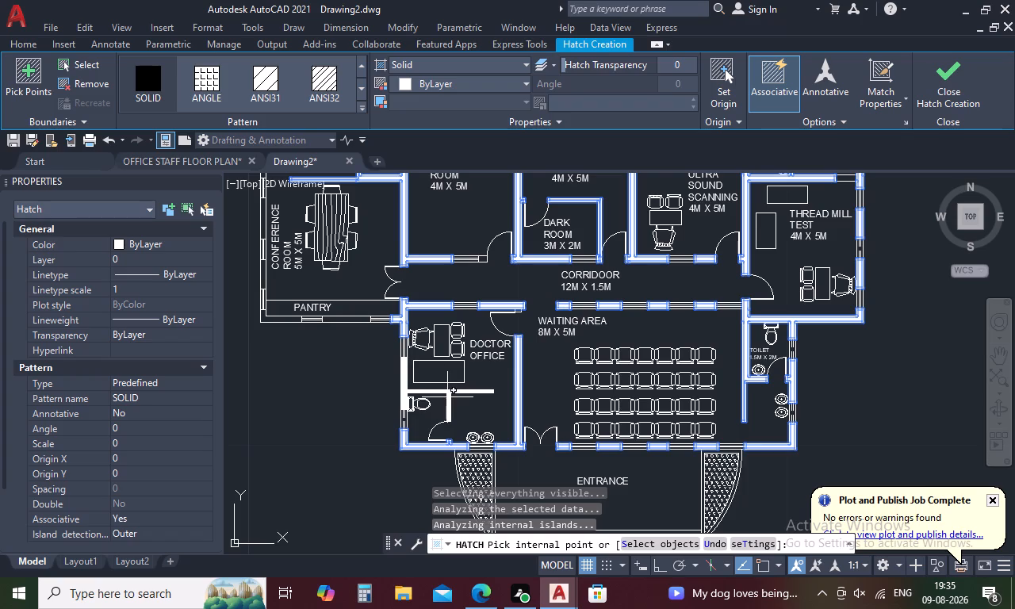
click(448, 397)
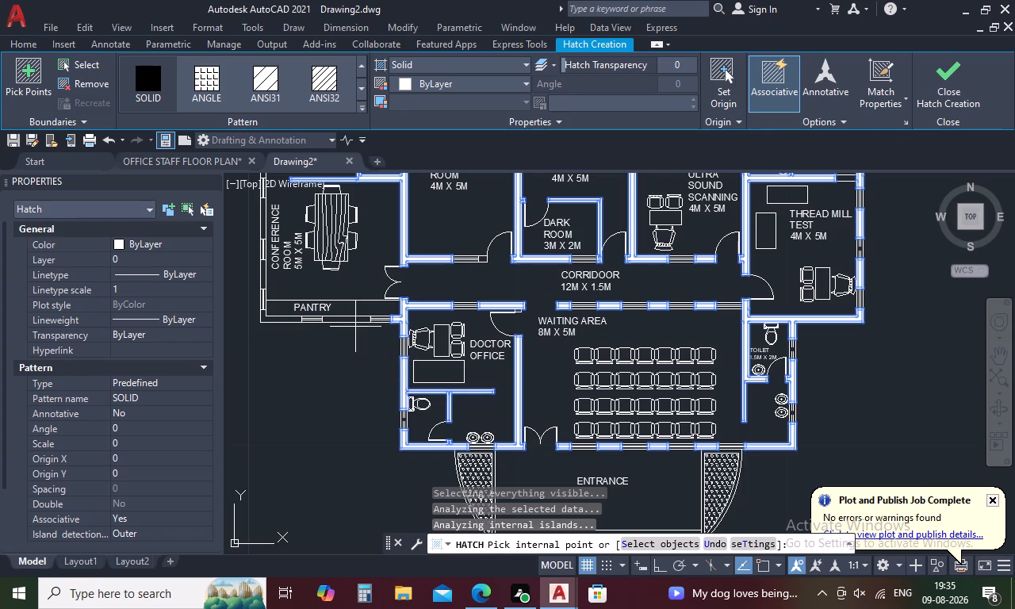
Solid-fill the outer walls around the pantry and conference room up to its toilet, and finish the hatch.
click(353, 322)
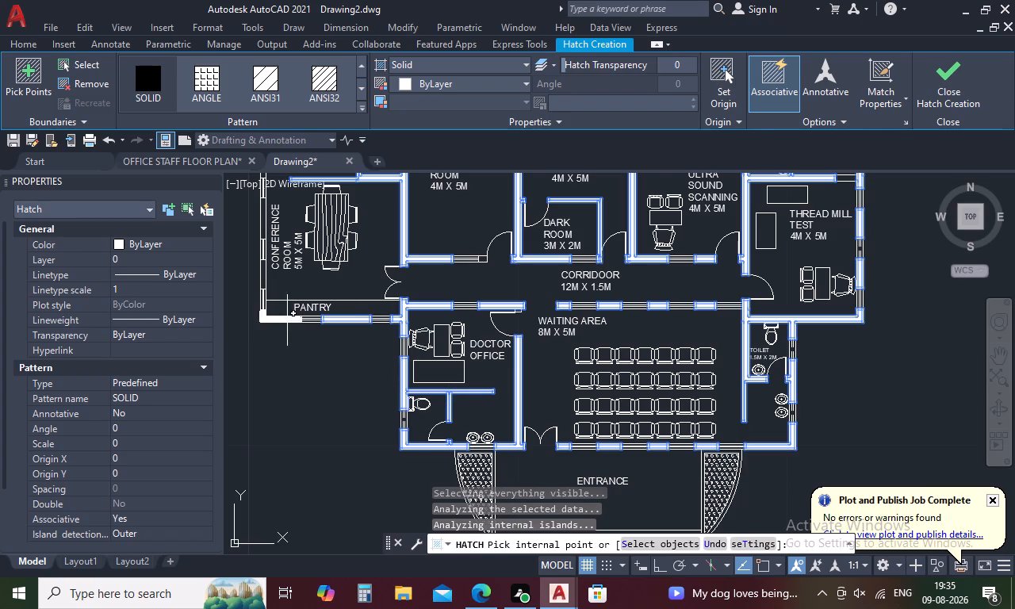
click(287, 320)
click(263, 277)
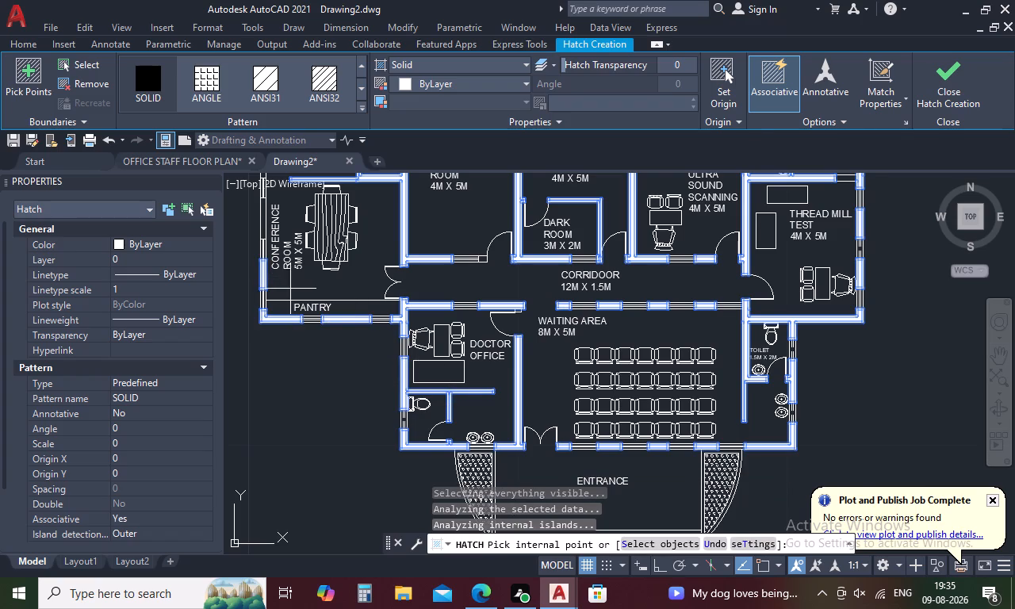
middle_drag(290, 289, 366, 415)
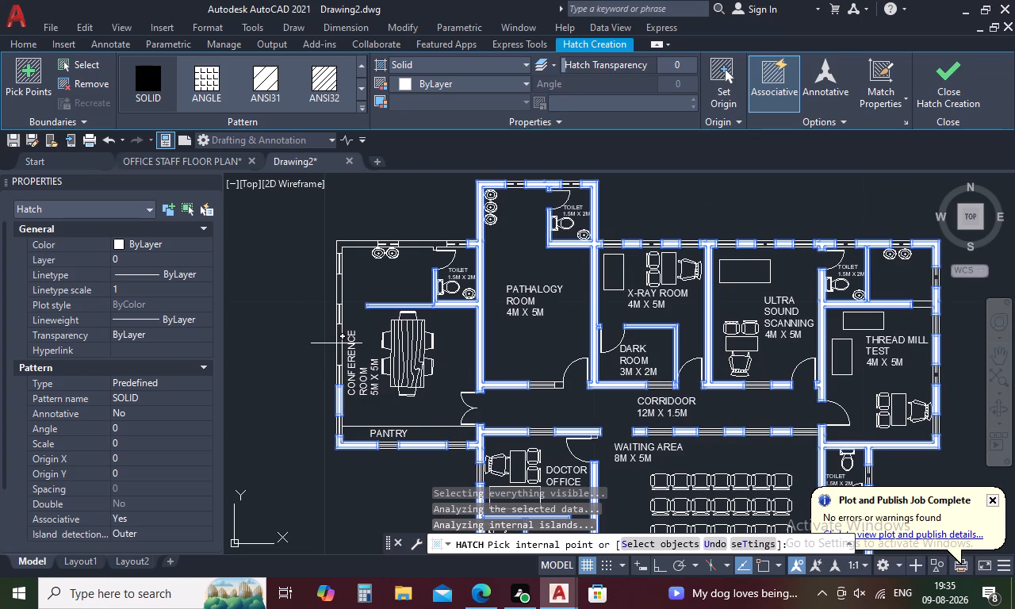
click(337, 341)
click(337, 291)
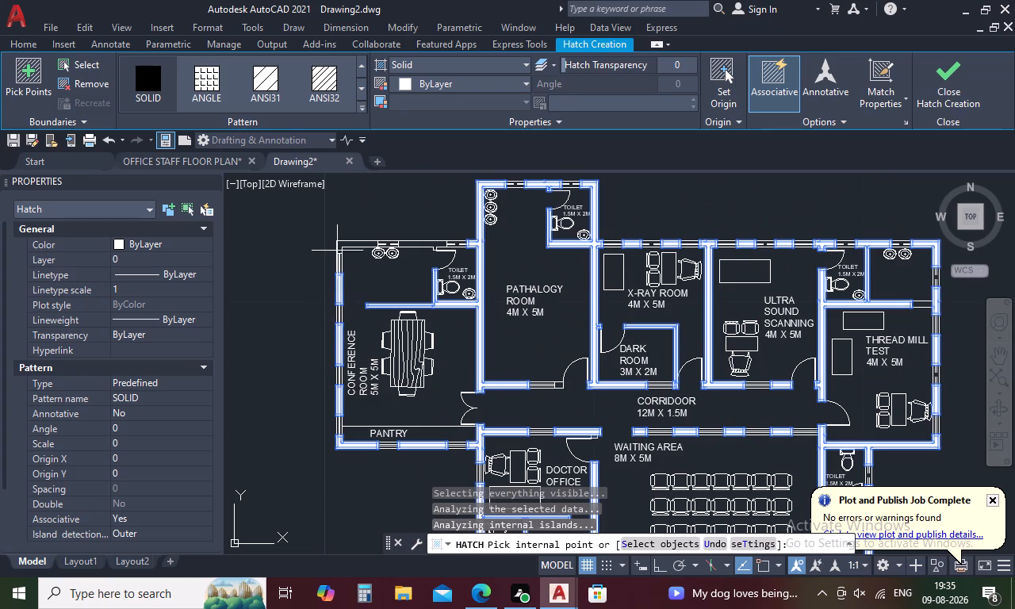
click(337, 248)
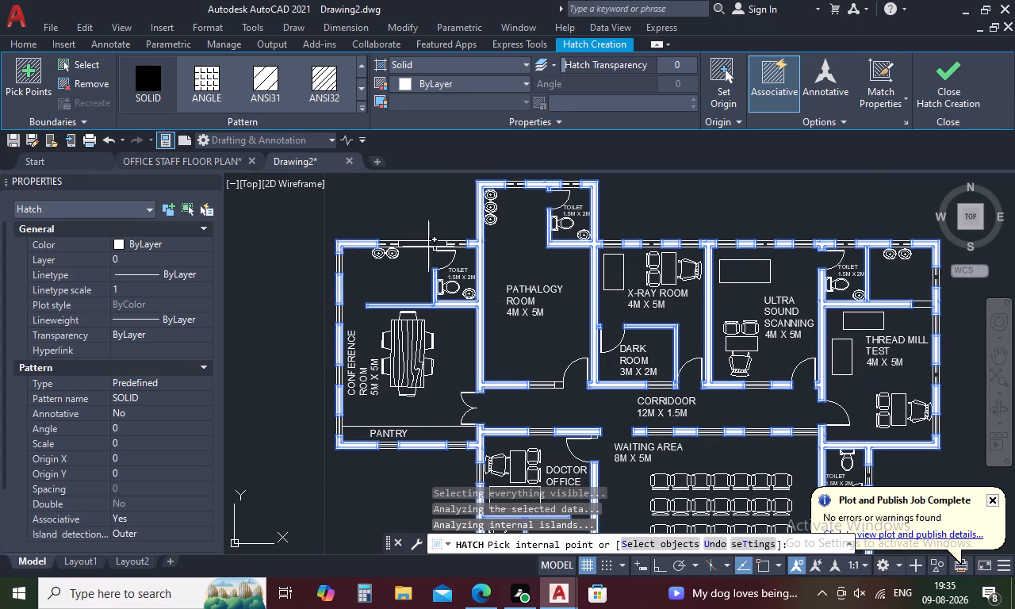
click(428, 247)
scroll(527, 328, down, 1)
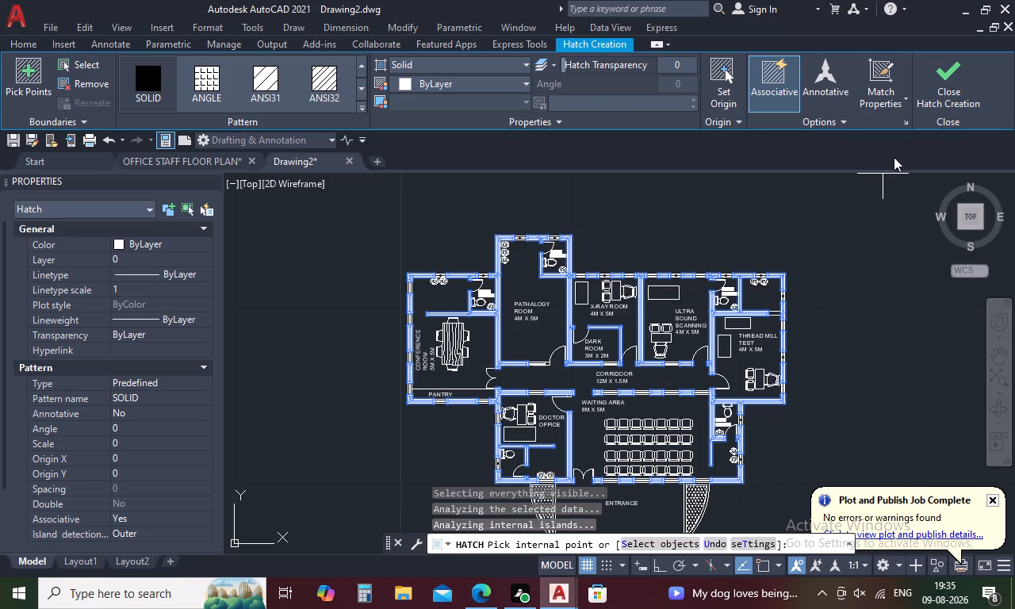
click(943, 90)
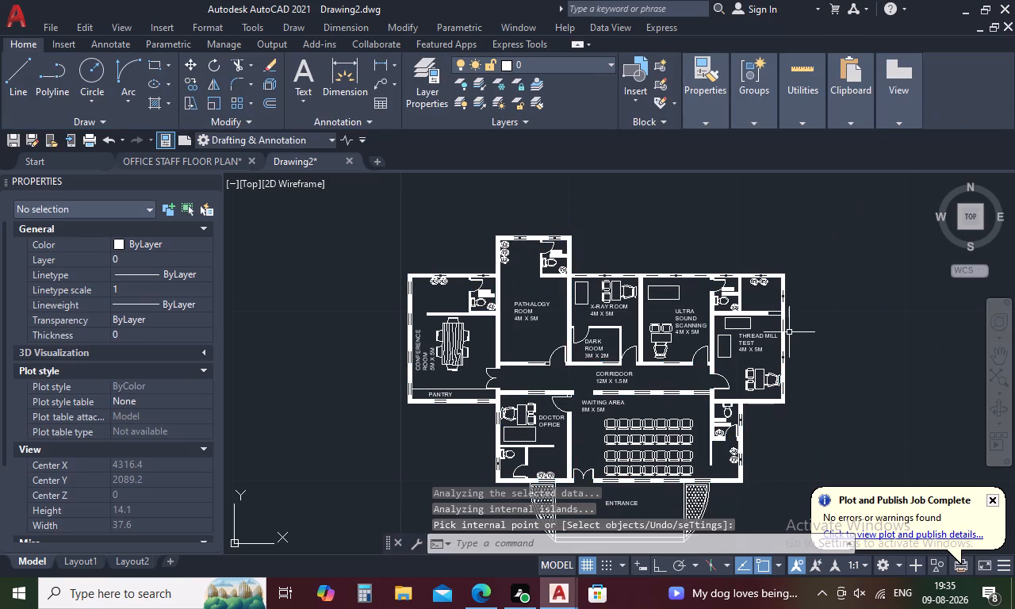
Trim away both lines crossing the opening at the east end of the wall north of the thread mill test room.
key(y)
text(T)
key(space)
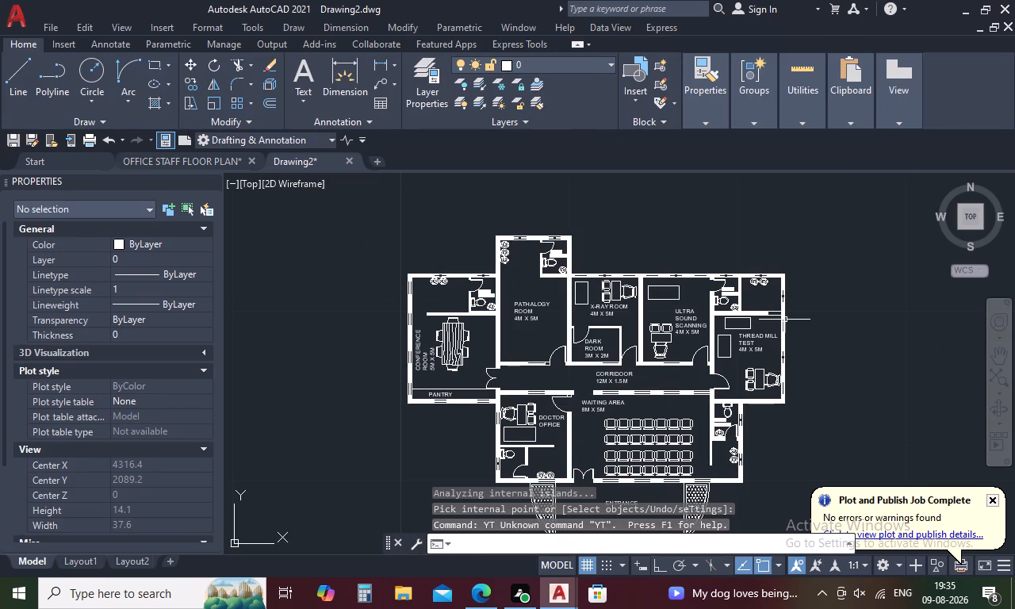
scroll(777, 316, up, 3)
key(Escape)
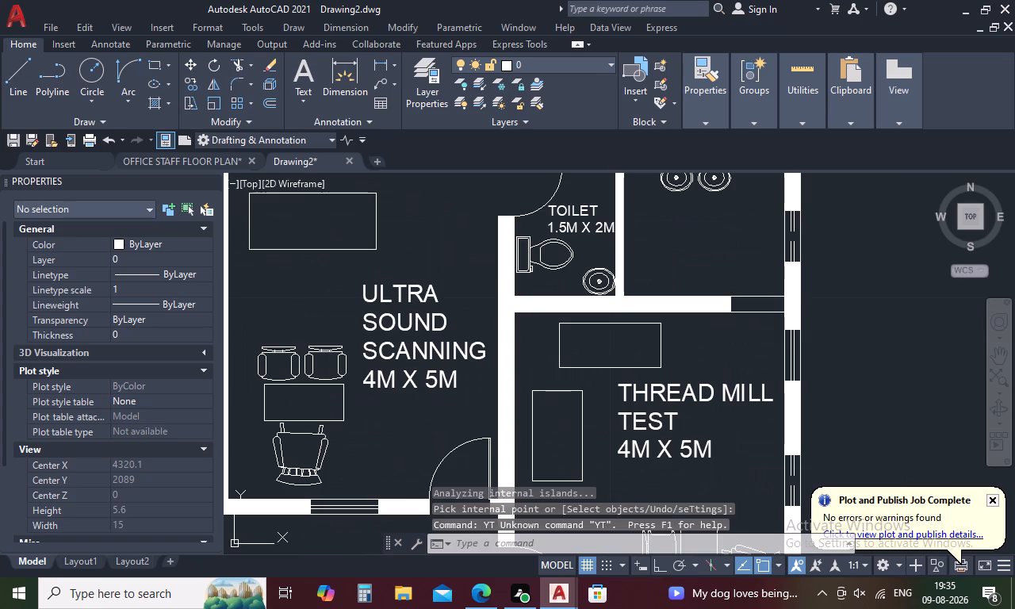
text(TR)
key(space)
drag(767, 291, 766, 308)
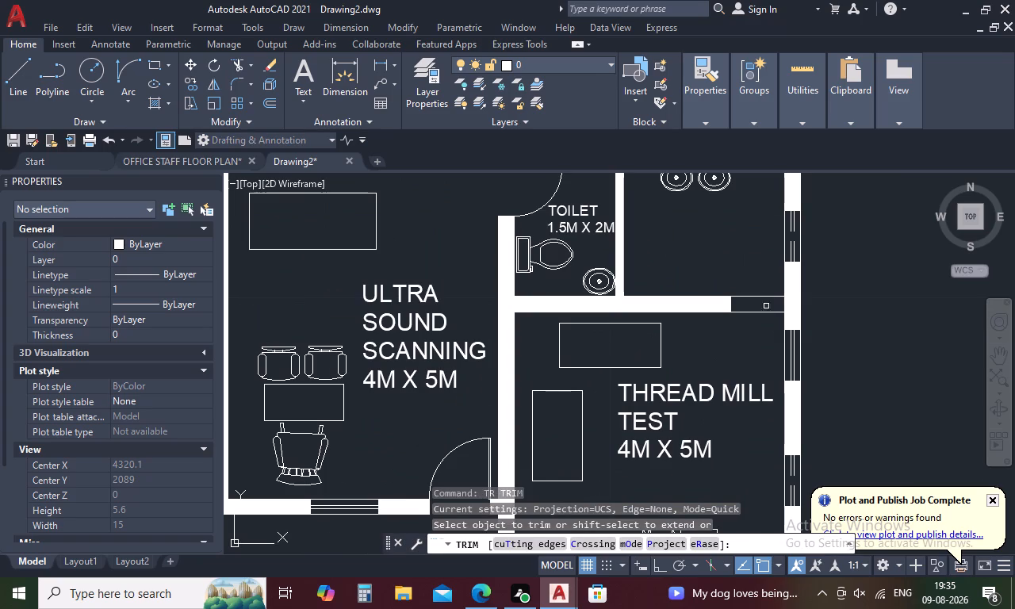
drag(766, 308, 766, 311)
click(766, 311)
click(764, 297)
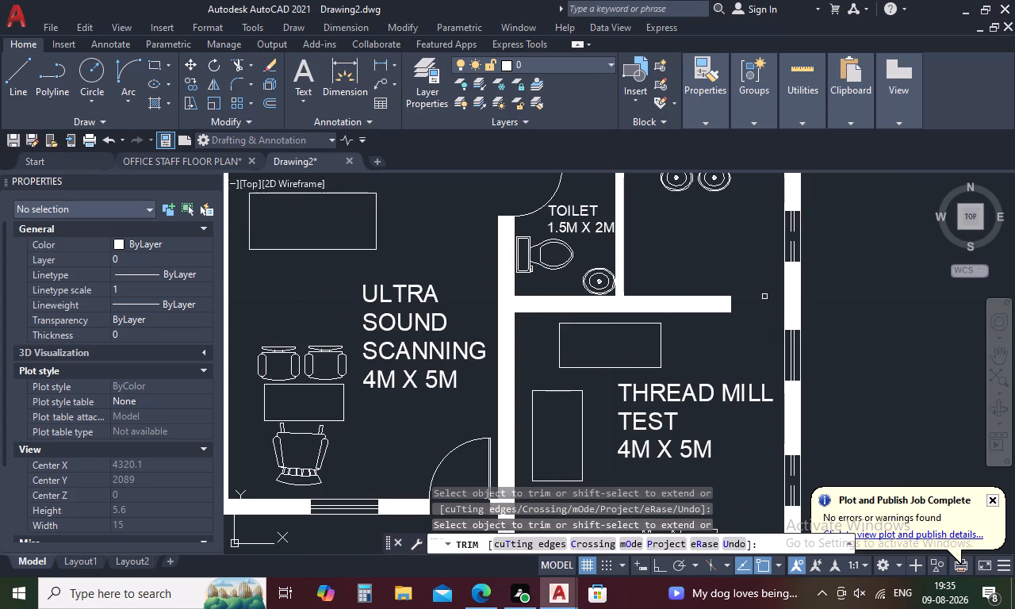
Insert a Trees - Imperial block outside the building, east of the waiting area toilet, at about X 4322.6, Y 2081.3.
scroll(764, 297, down, 3)
middle_drag(810, 352, 782, 348)
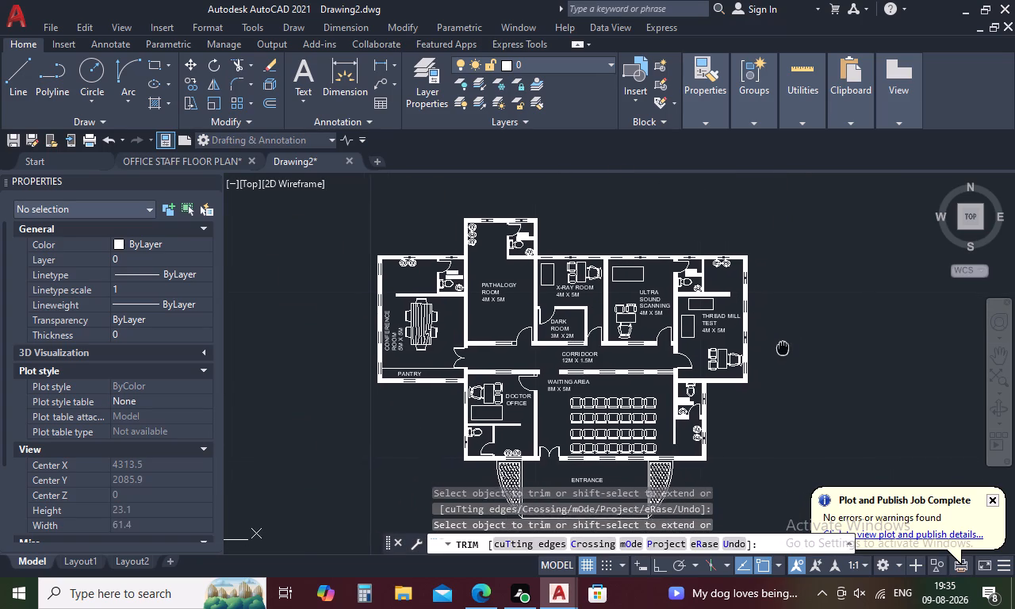
middle_drag(782, 348, 727, 331)
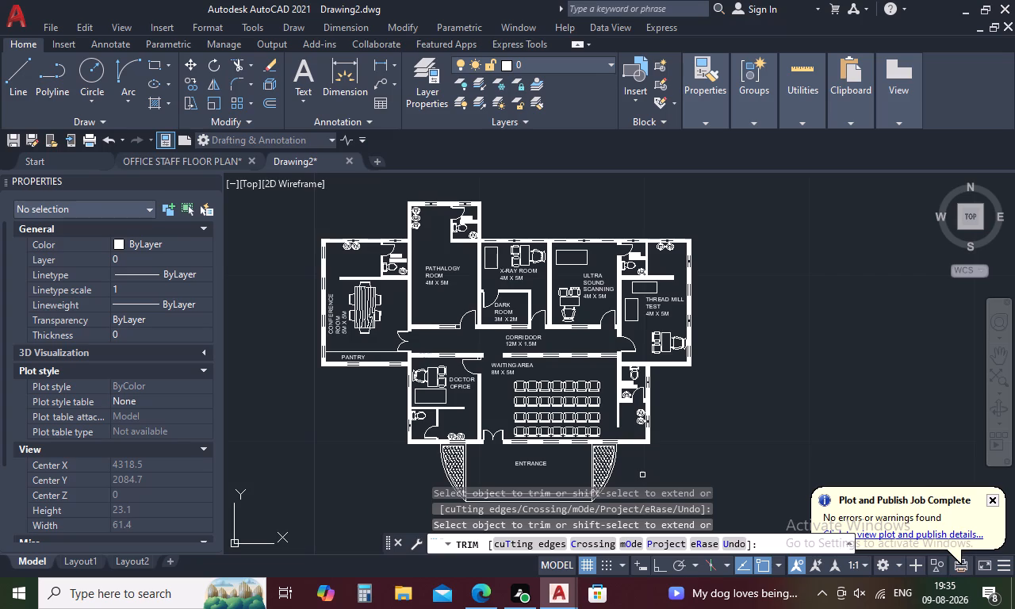
middle_drag(642, 468, 636, 435)
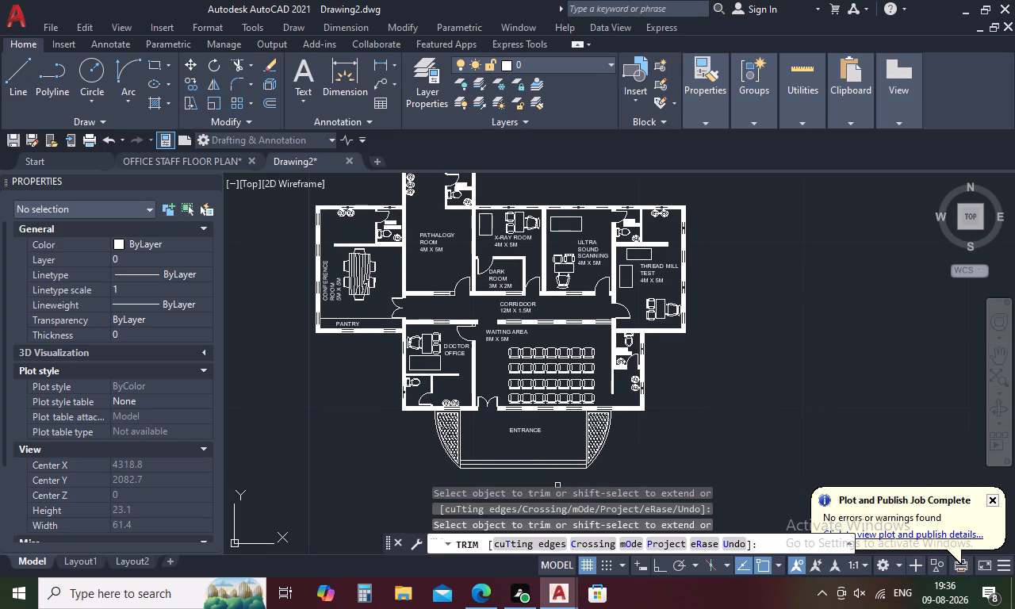
scroll(624, 352, up, 3)
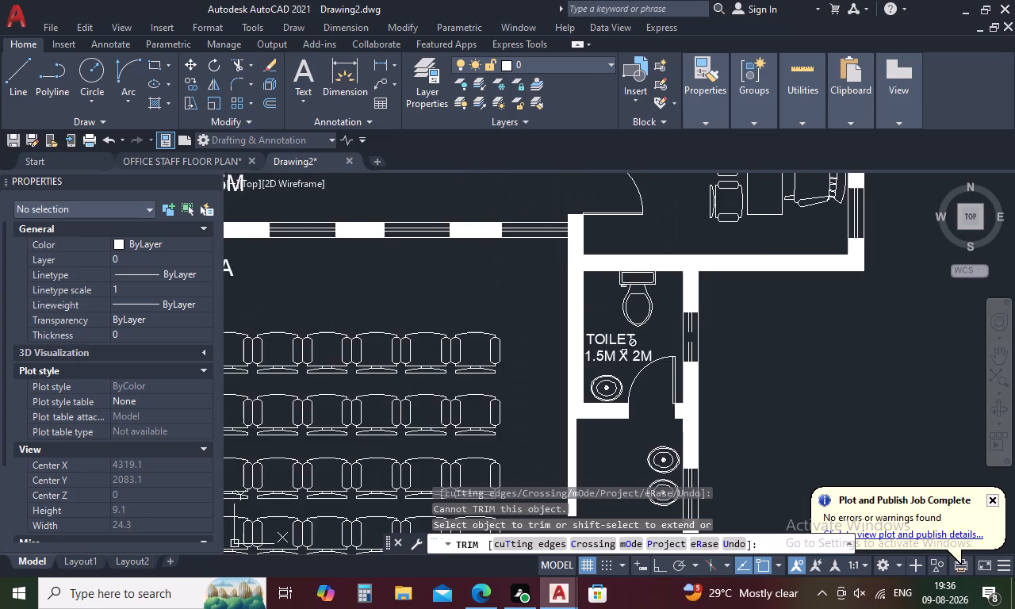
scroll(624, 352, down, 1)
scroll(760, 362, down, 1)
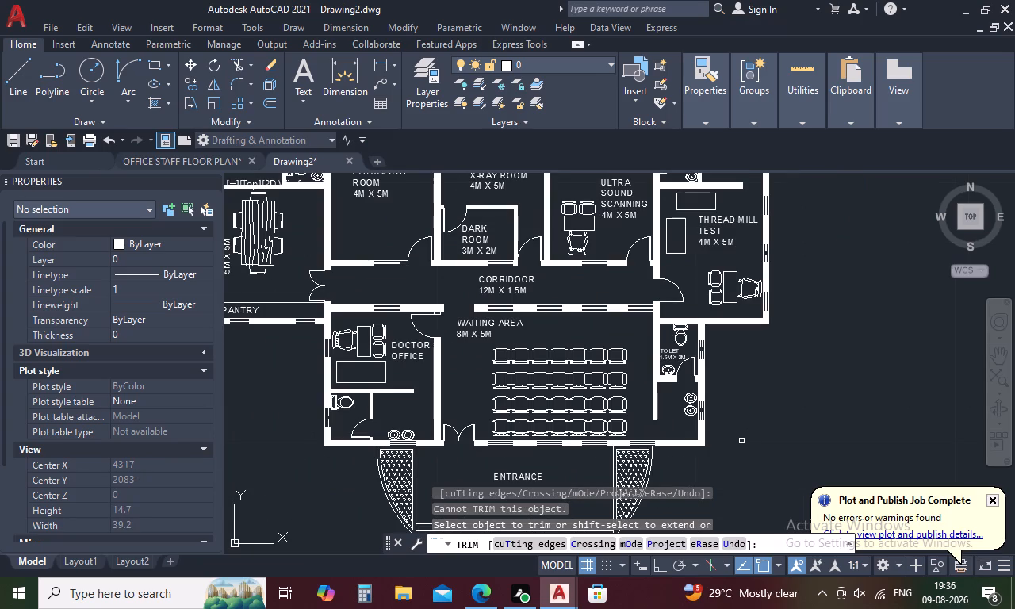
key(ctrl+3)
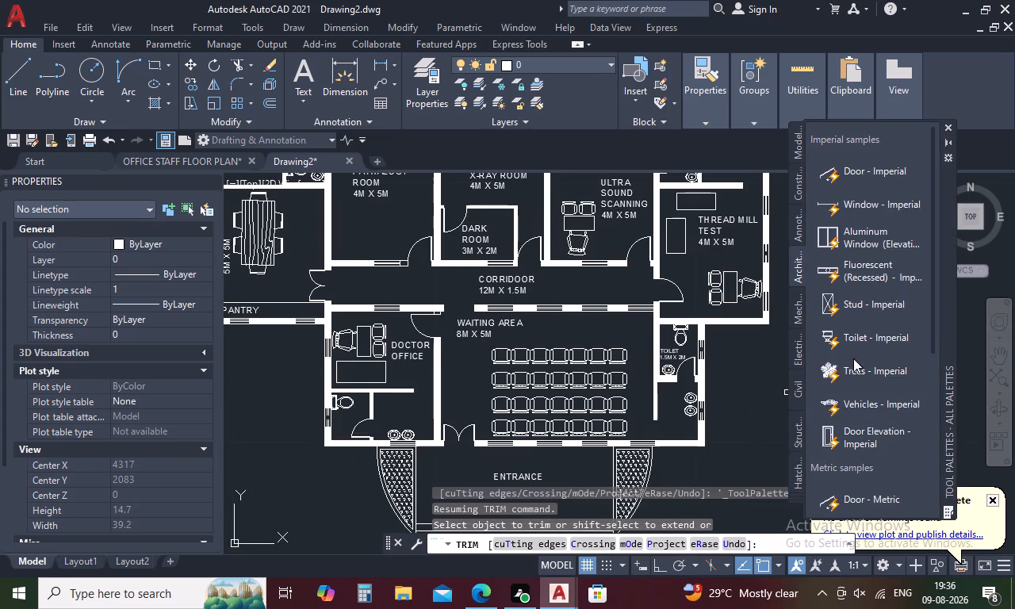
click(854, 367)
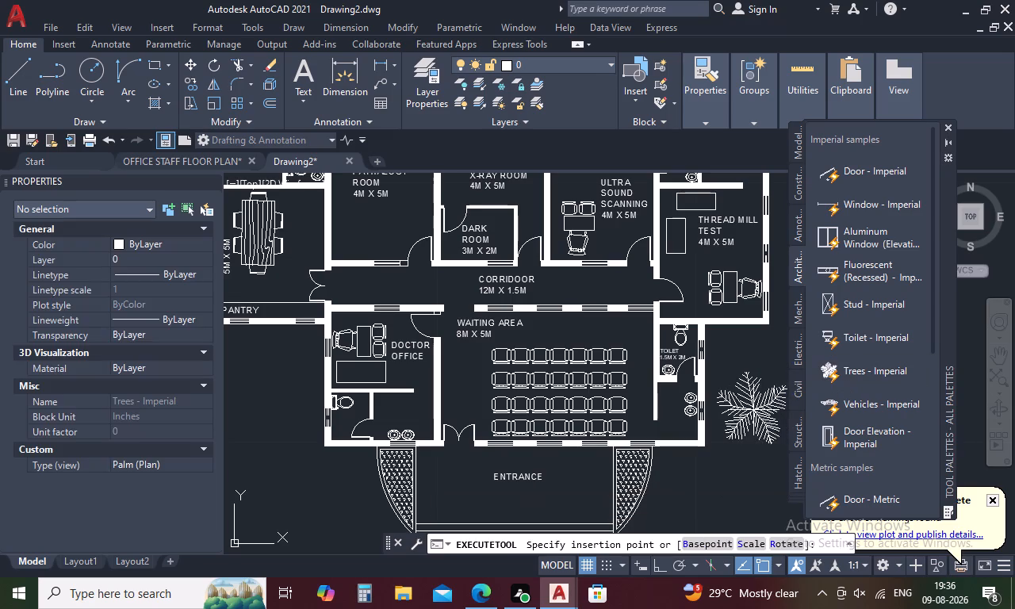
click(762, 408)
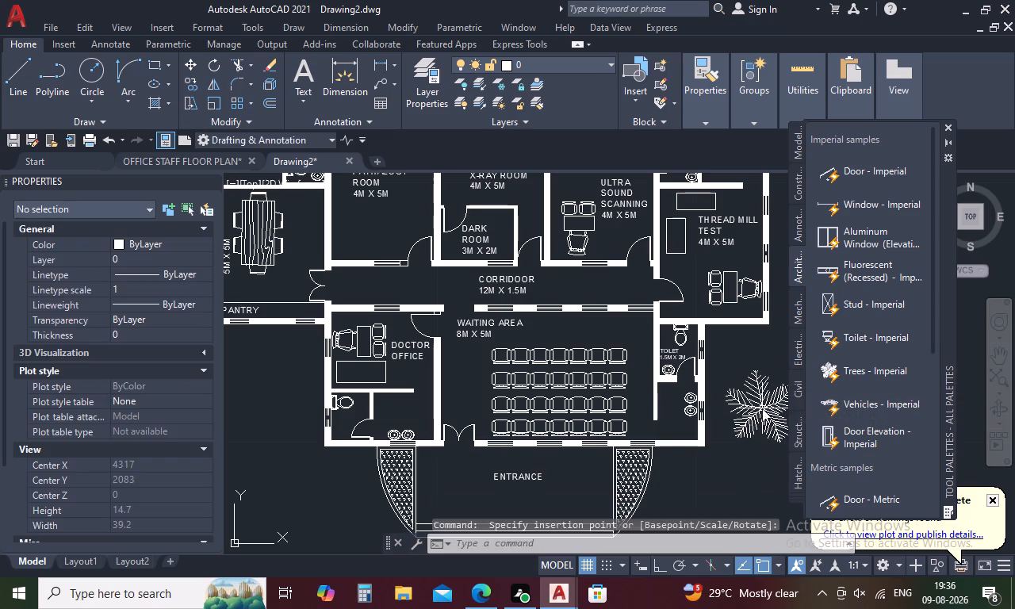
key(Escape)
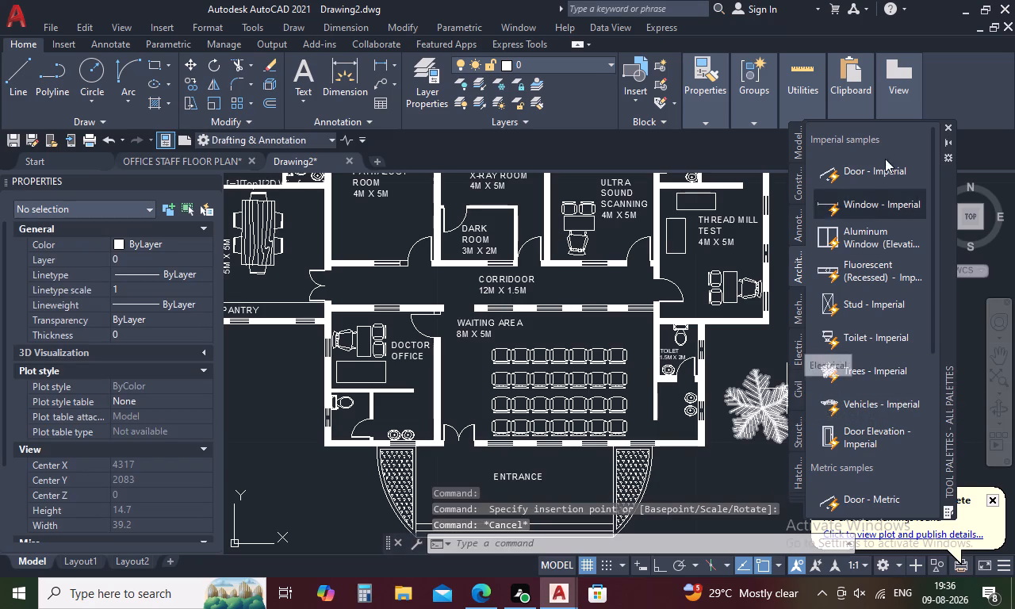
click(950, 126)
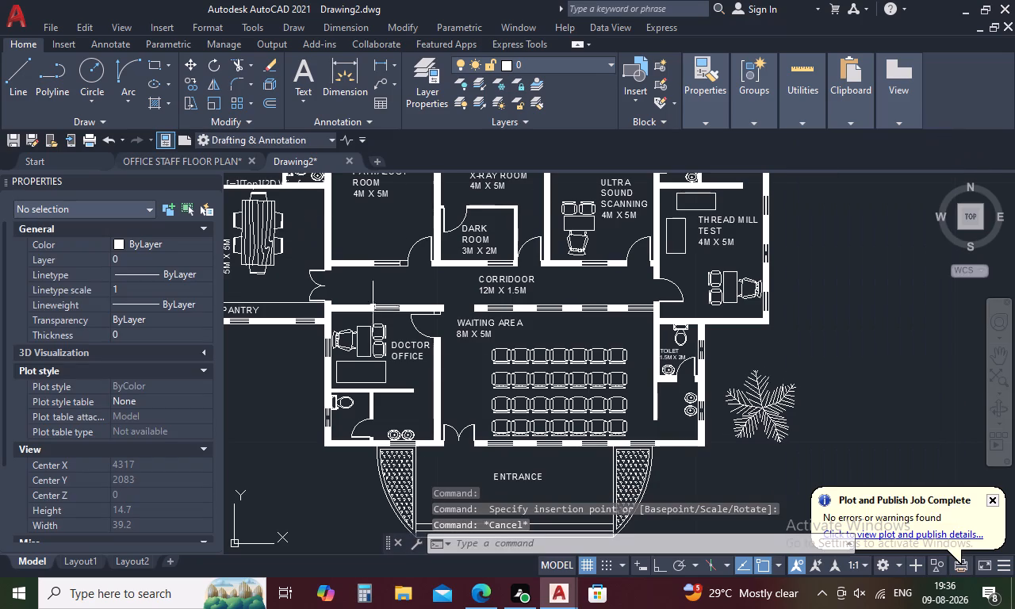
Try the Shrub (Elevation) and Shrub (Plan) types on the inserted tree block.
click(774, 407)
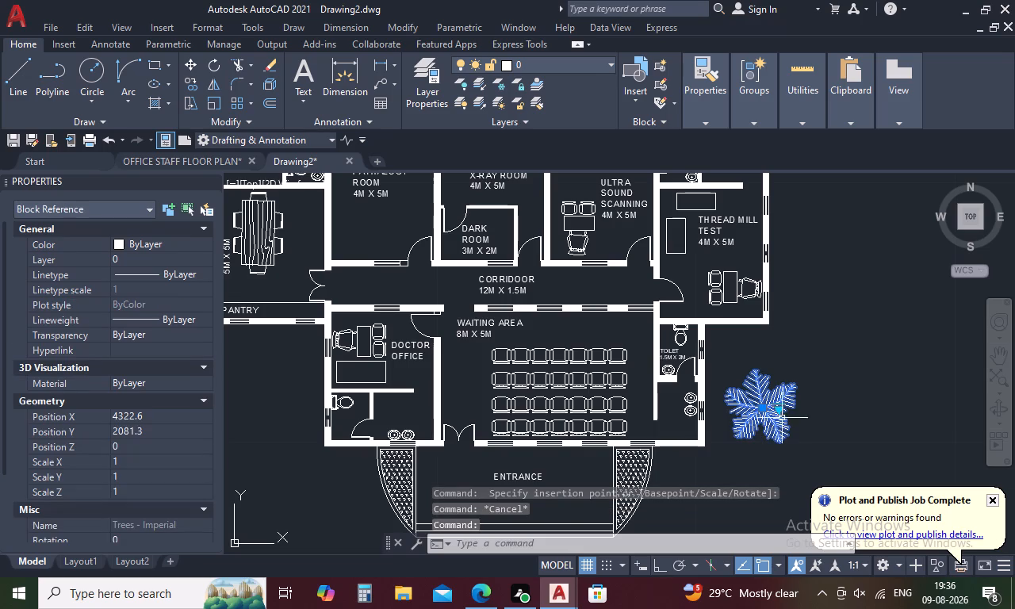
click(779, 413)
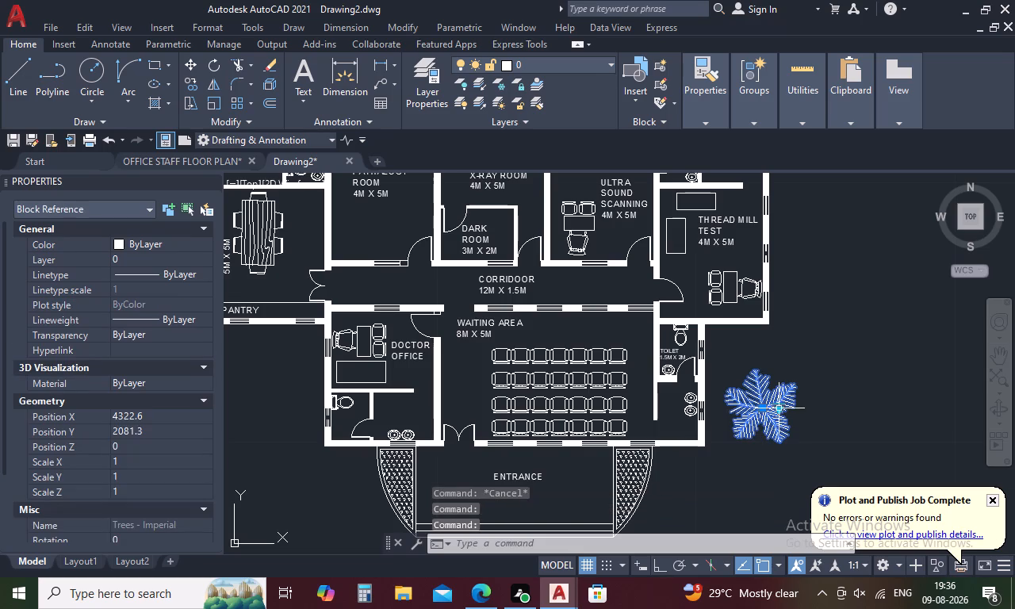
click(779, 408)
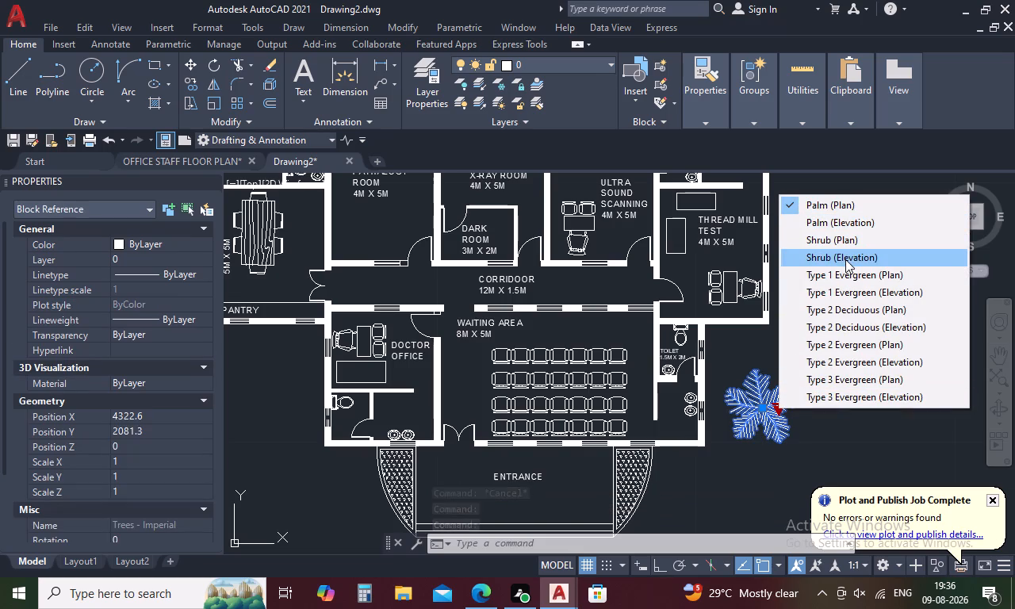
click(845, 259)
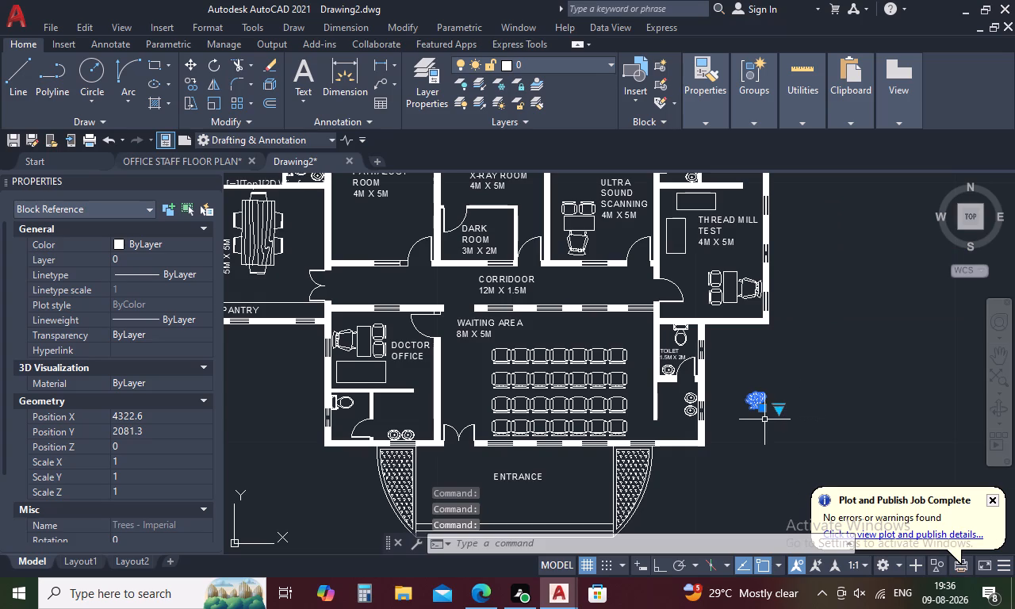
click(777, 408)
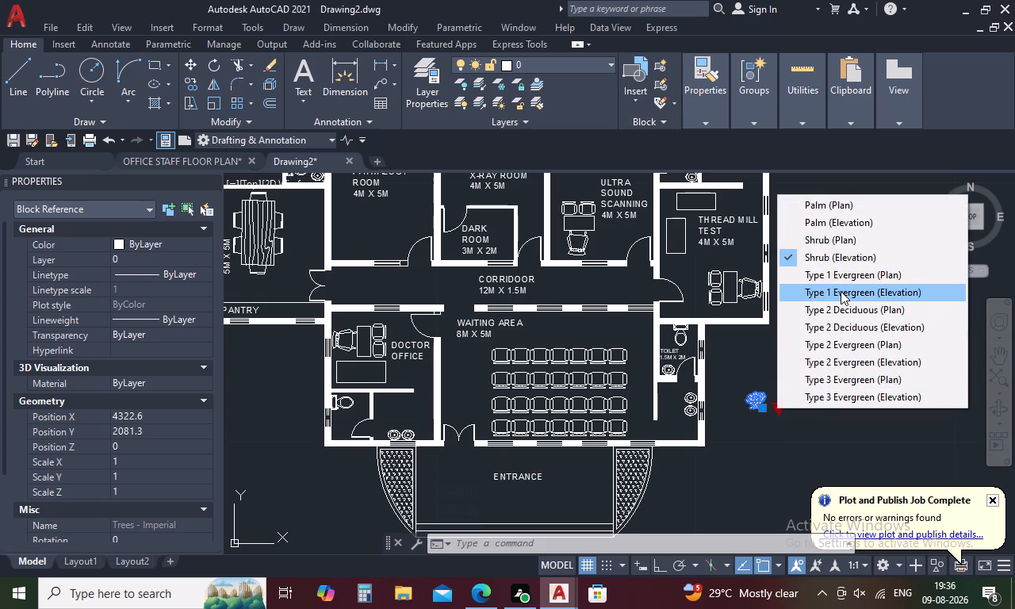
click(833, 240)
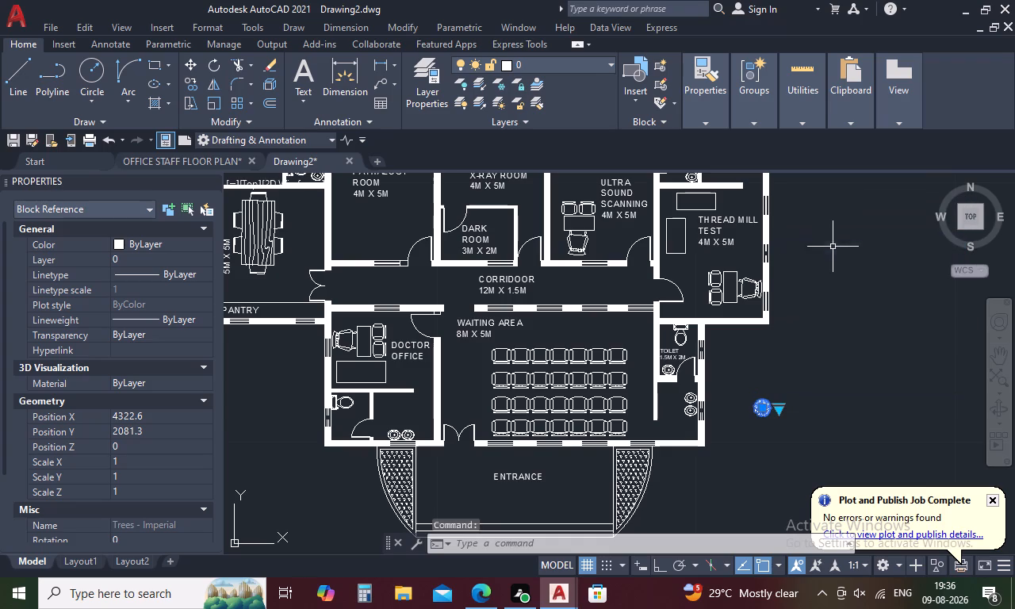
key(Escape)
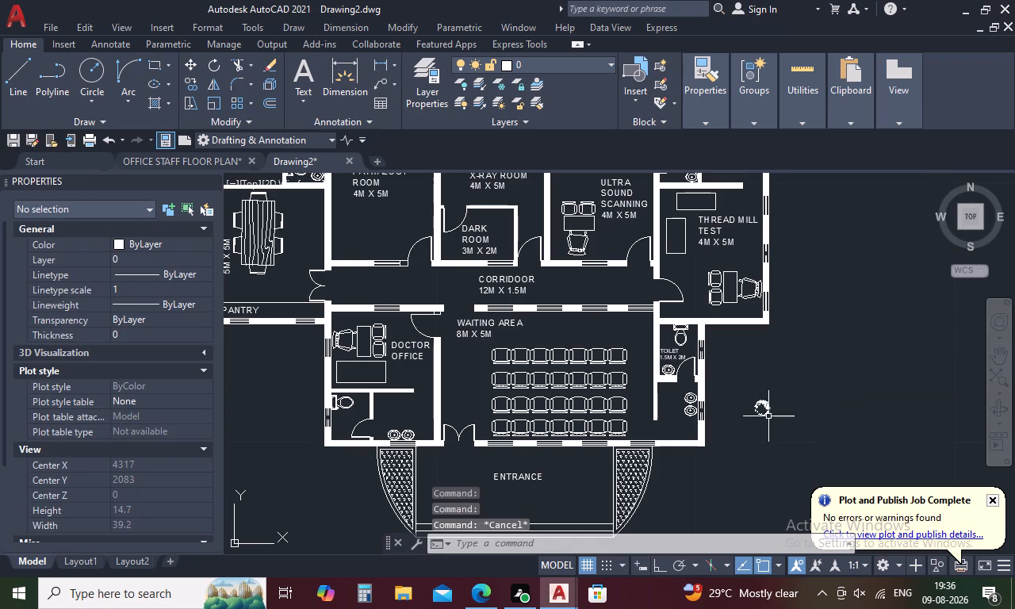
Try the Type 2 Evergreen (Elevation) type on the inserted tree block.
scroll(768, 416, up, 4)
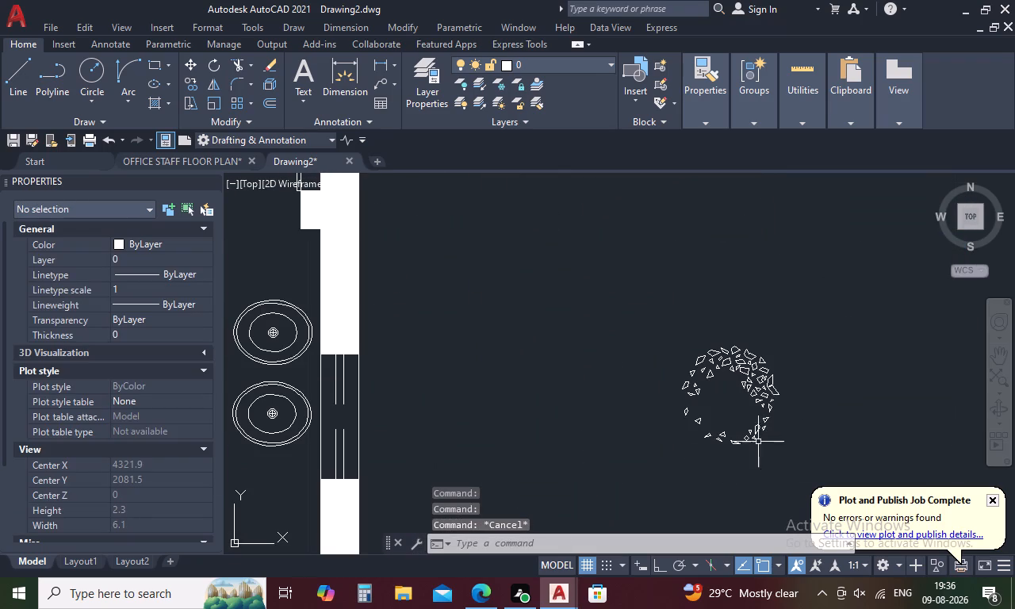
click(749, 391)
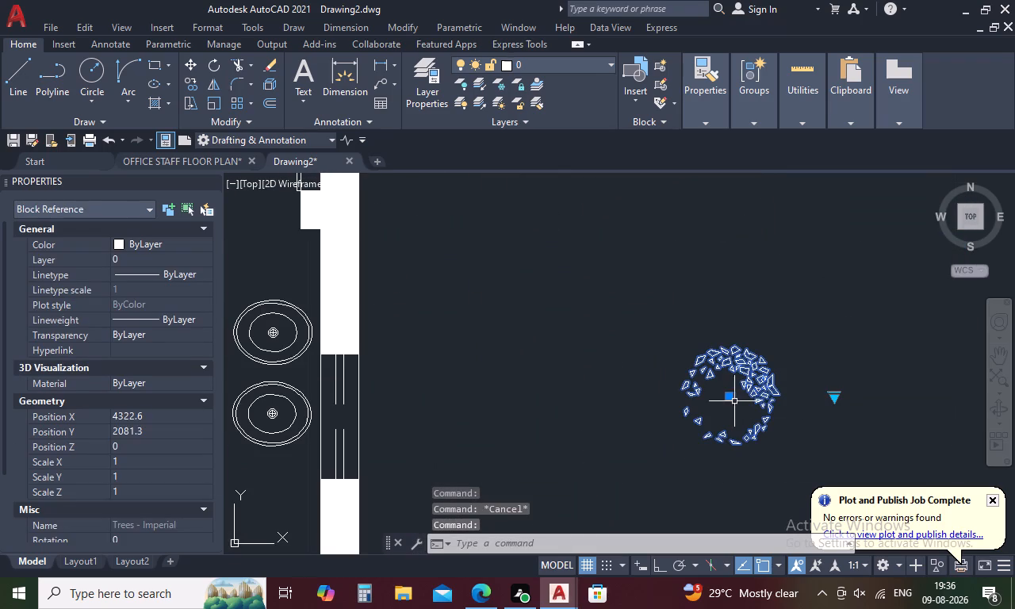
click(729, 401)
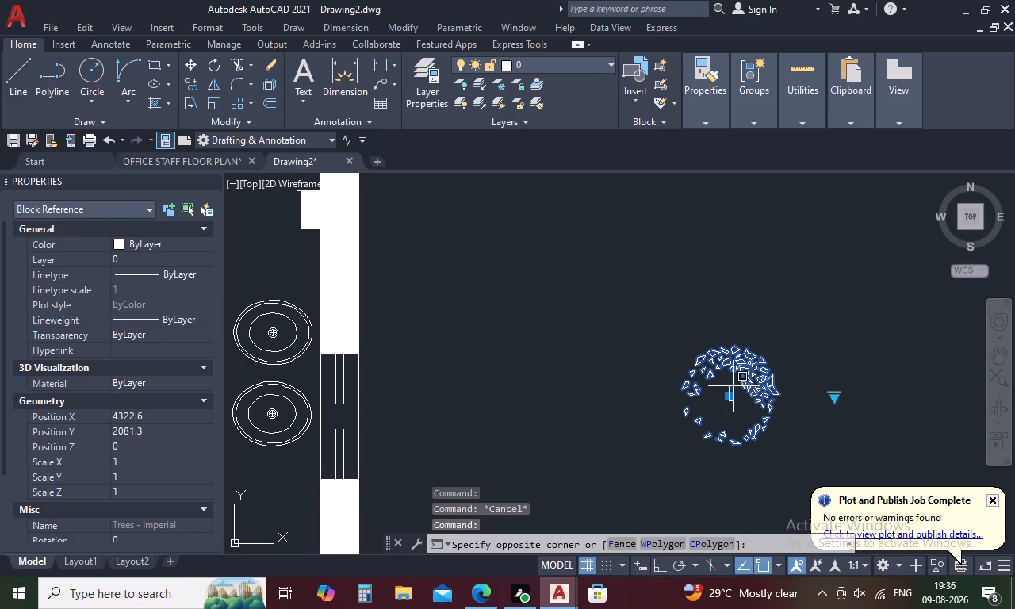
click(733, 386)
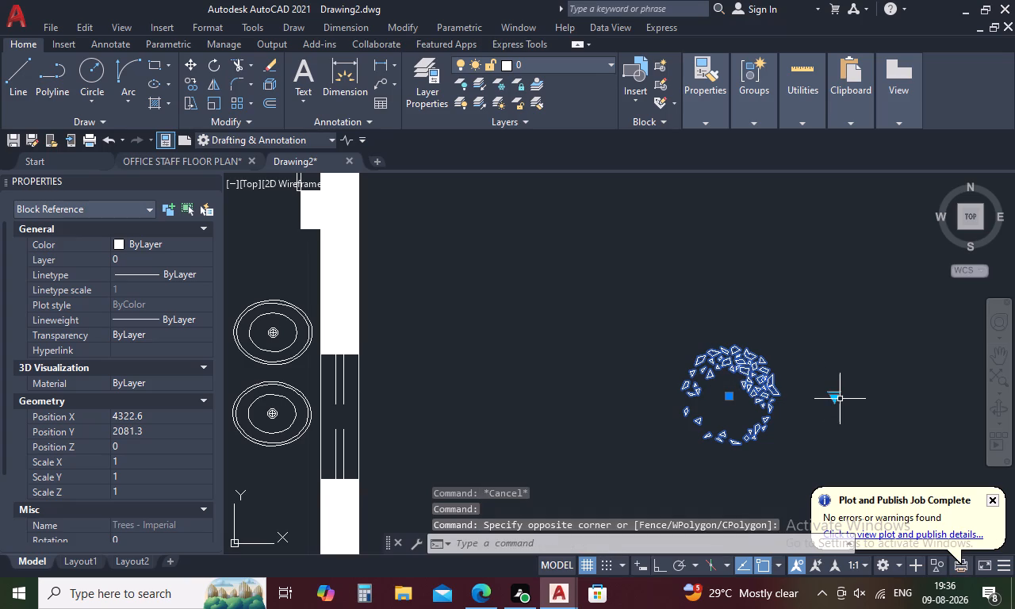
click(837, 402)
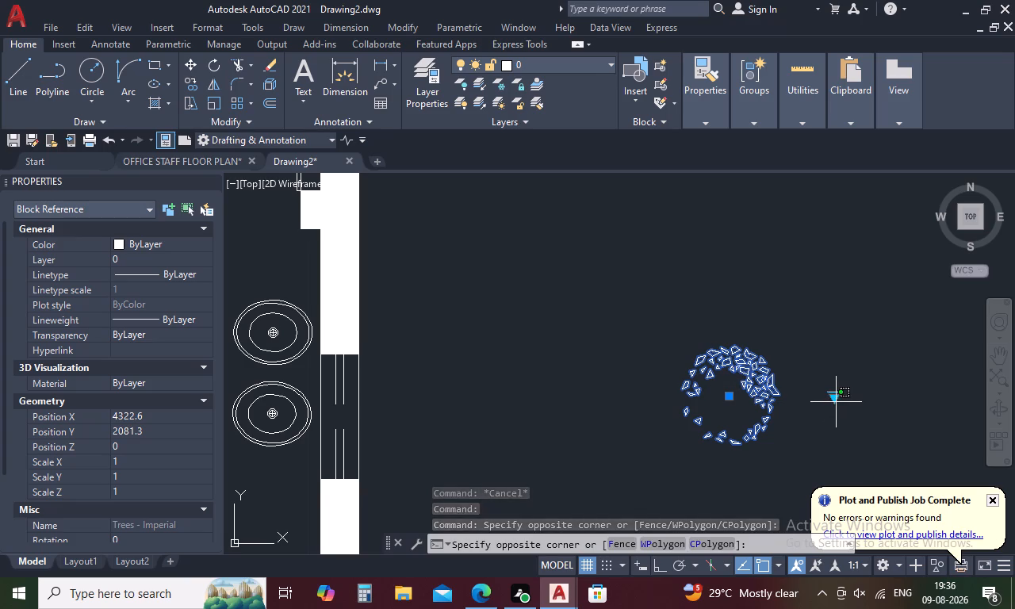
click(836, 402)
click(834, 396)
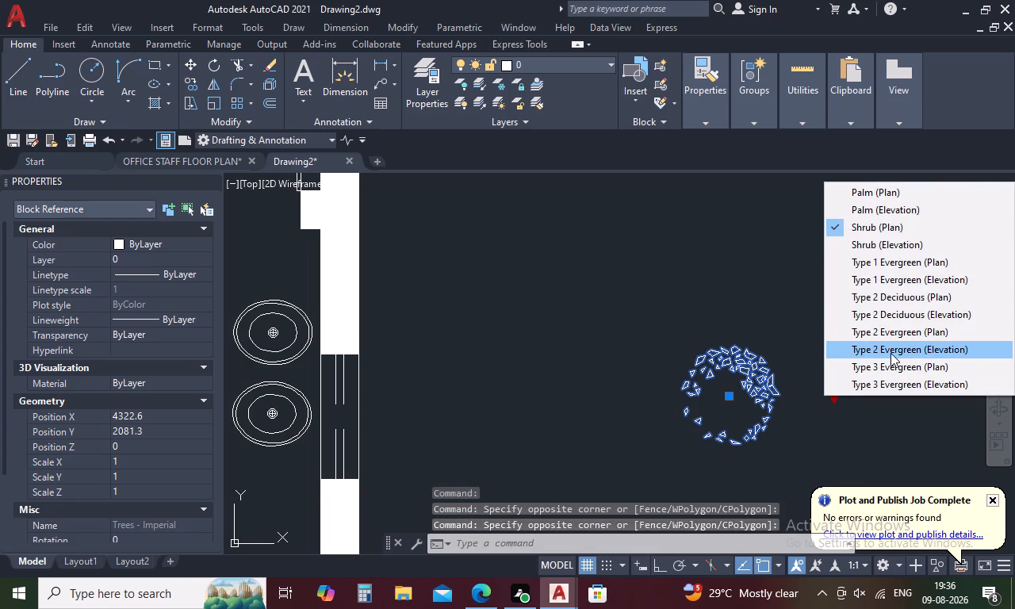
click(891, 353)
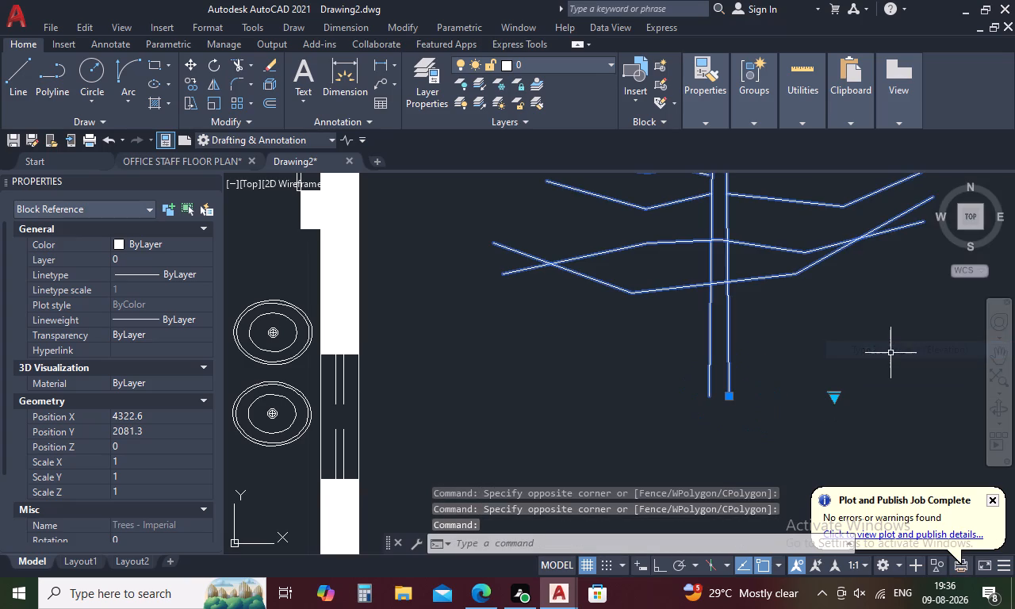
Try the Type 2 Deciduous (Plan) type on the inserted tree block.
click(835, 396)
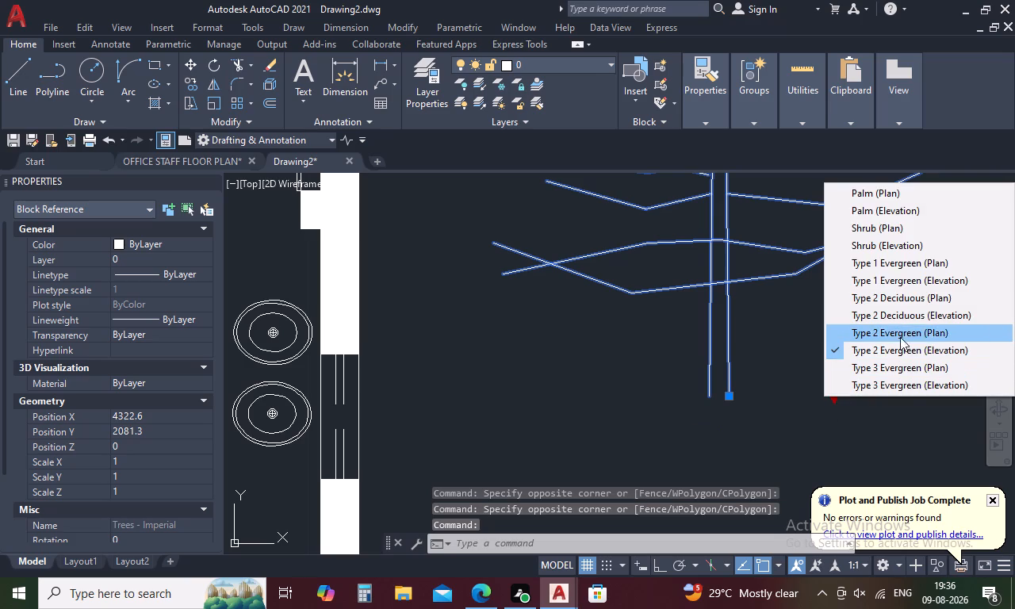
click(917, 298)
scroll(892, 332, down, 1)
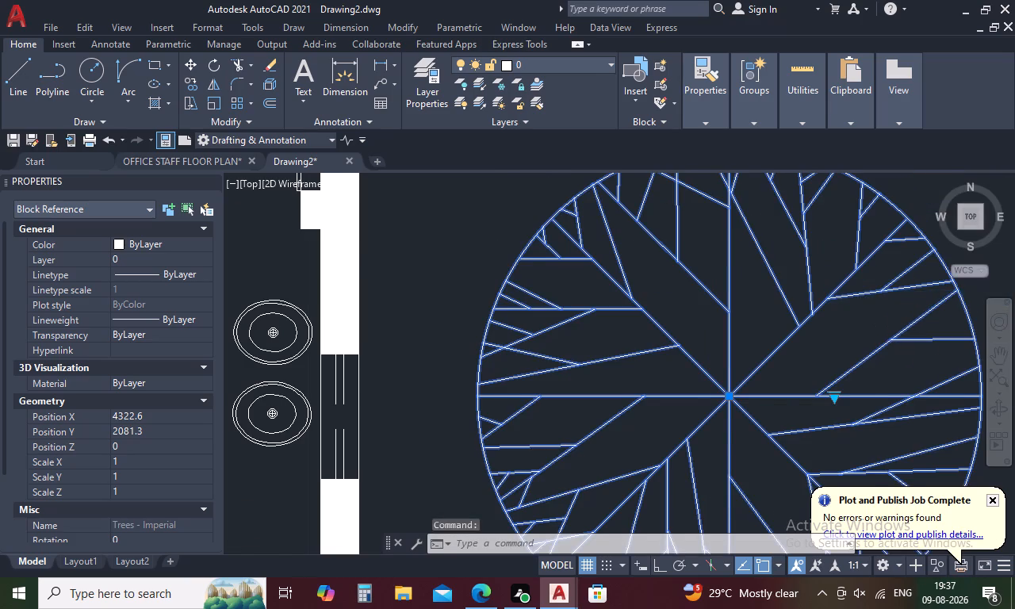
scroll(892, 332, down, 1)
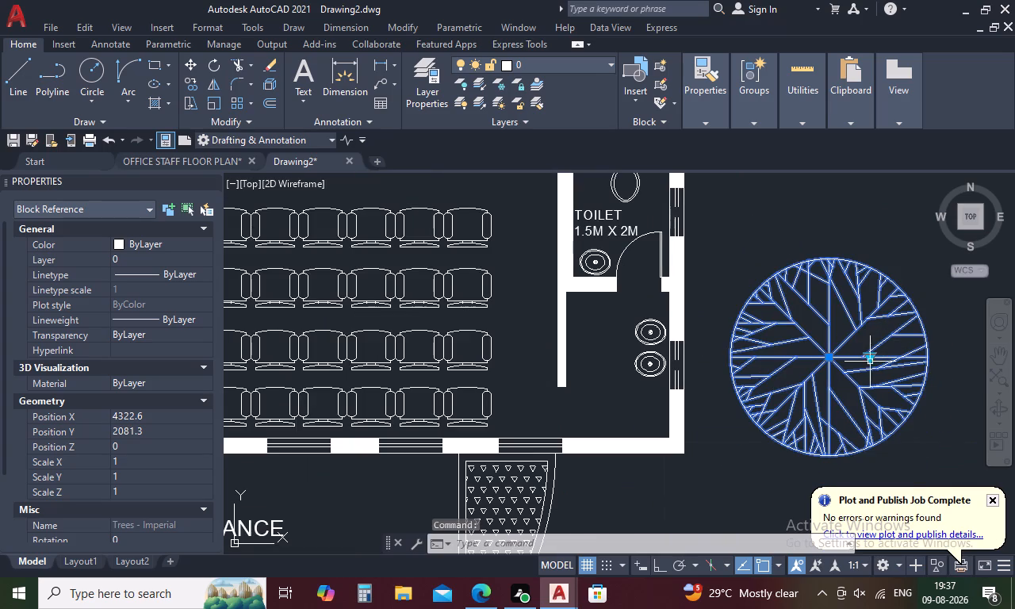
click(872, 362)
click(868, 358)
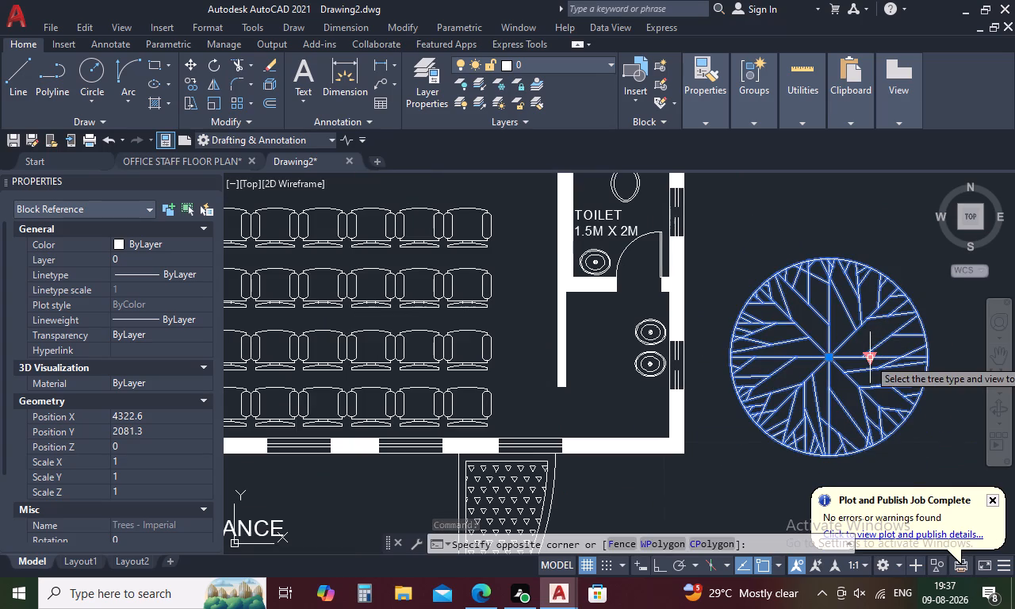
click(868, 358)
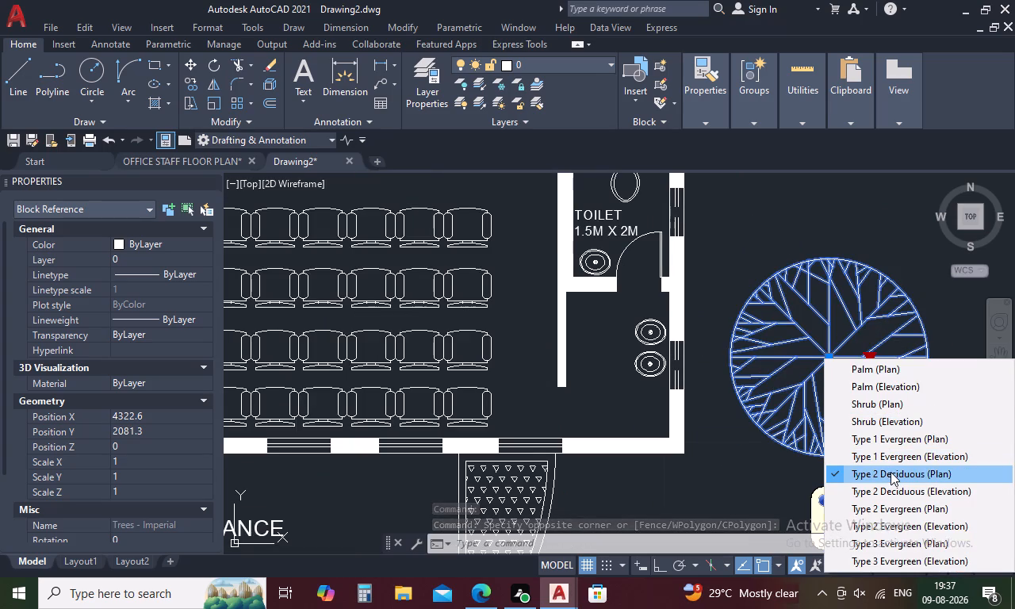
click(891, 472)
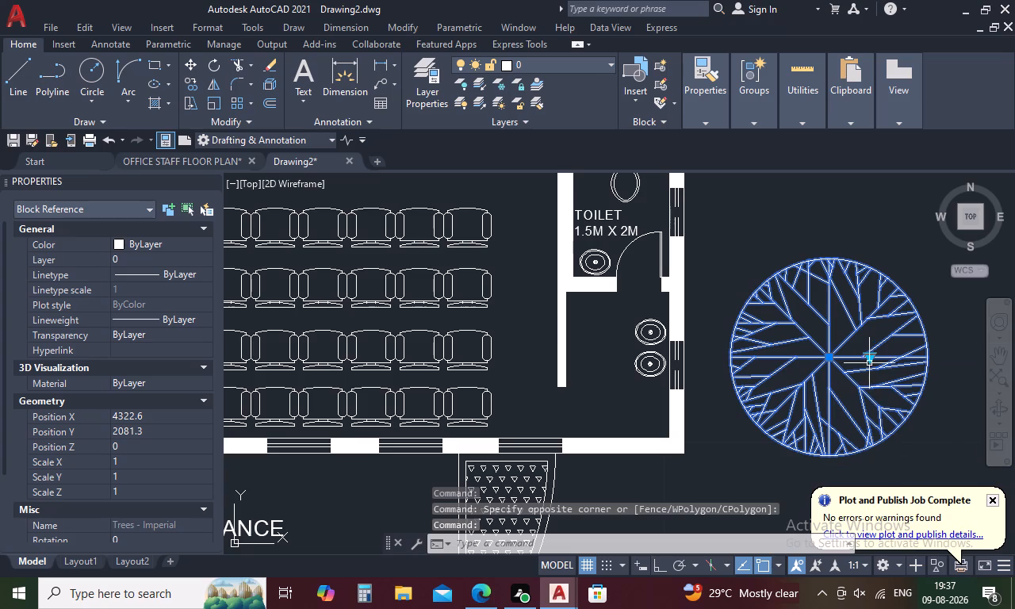
Set the inserted tree block east of the waiting area toilet to the Shrub (Plan) type.
click(868, 360)
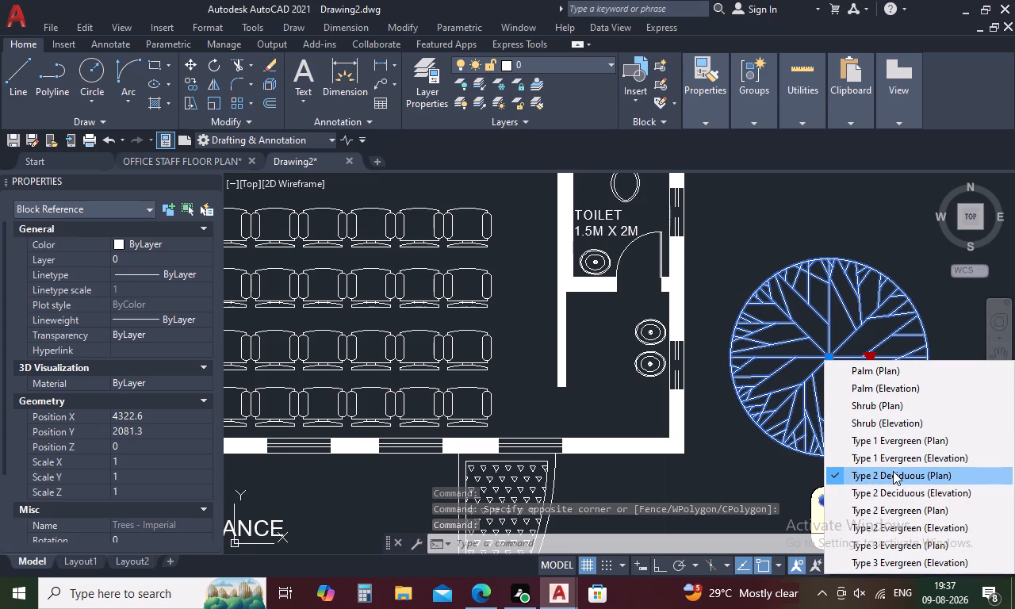
scroll(893, 471, down, 6)
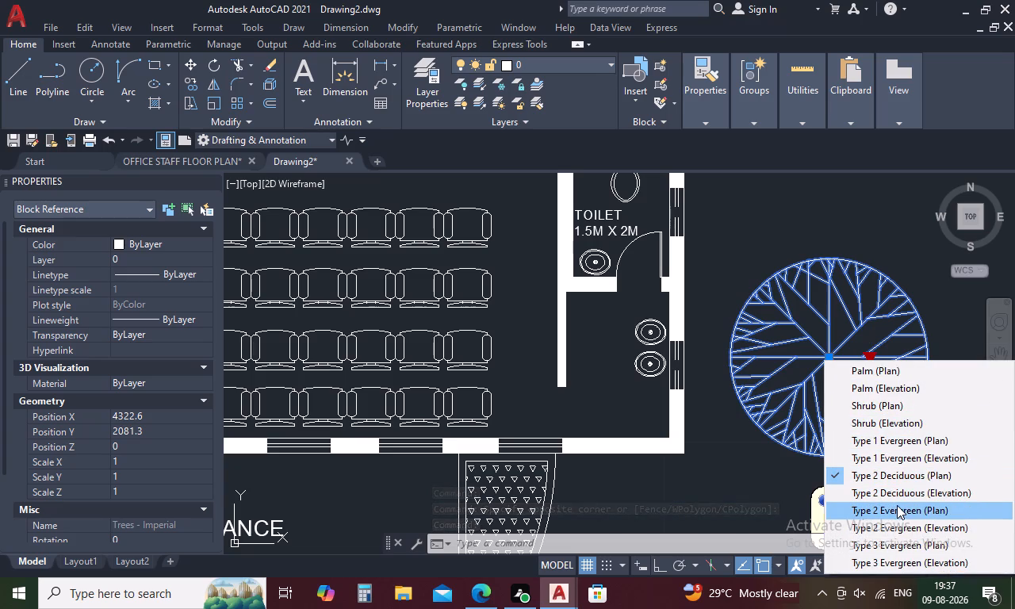
scroll(897, 505, down, 2)
scroll(898, 527, up, 3)
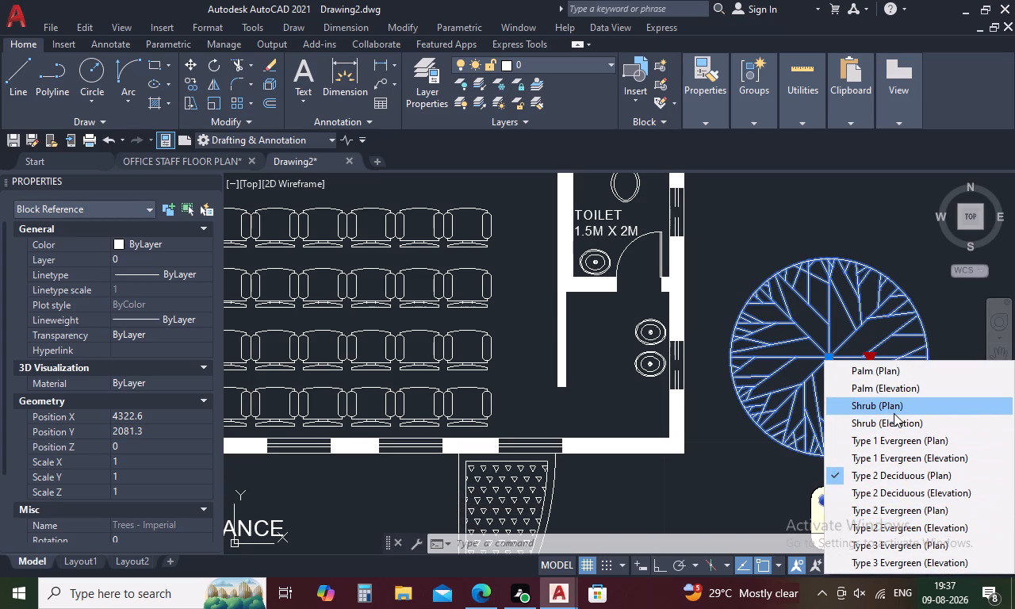
click(893, 408)
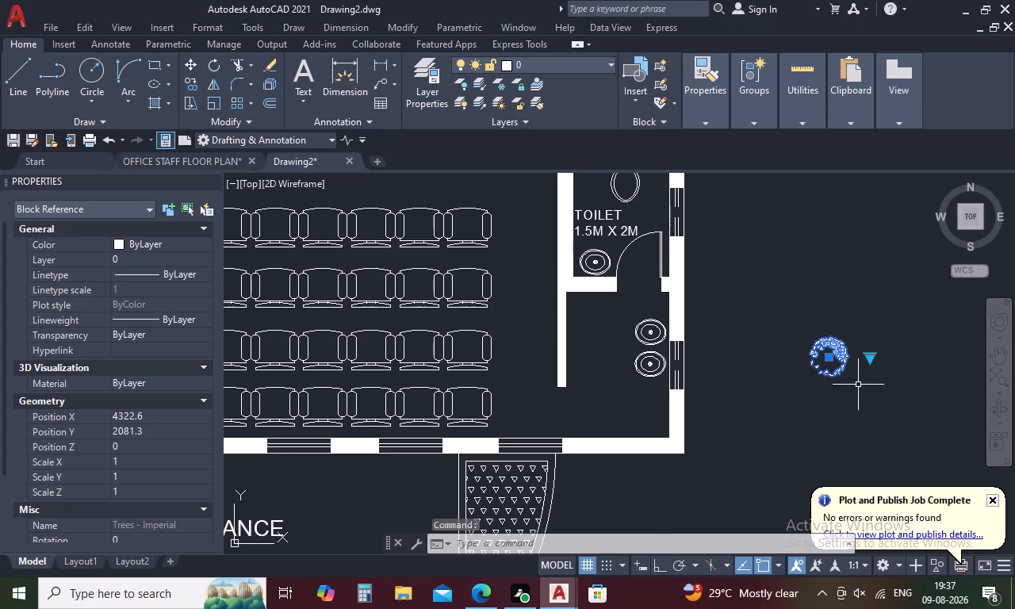
key(Escape)
Move the shrub to just south of the waiting area's outer wall, beside the east hatched strip of the entrance.
click(825, 343)
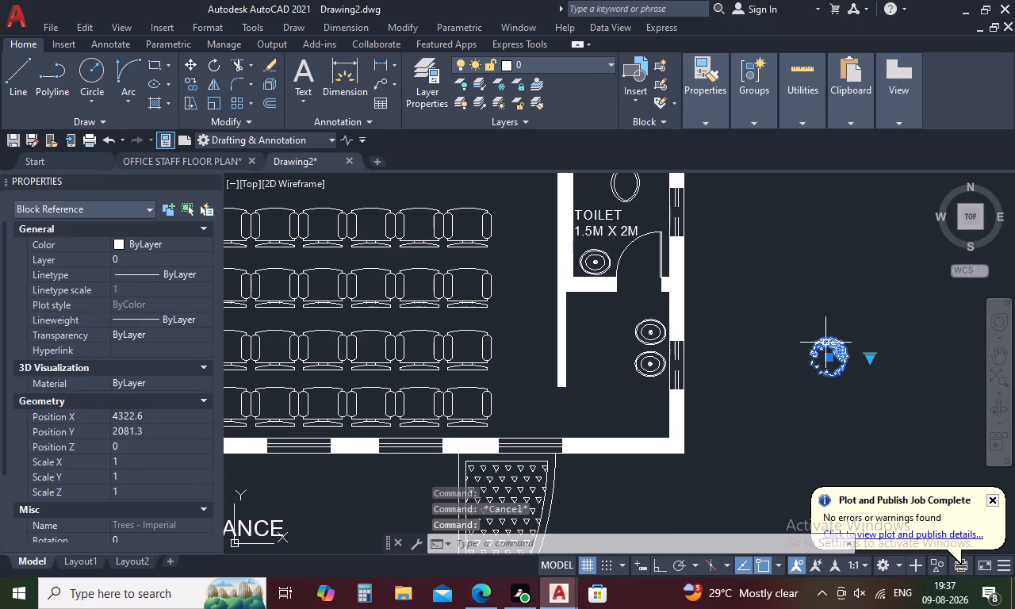
right_click(825, 343)
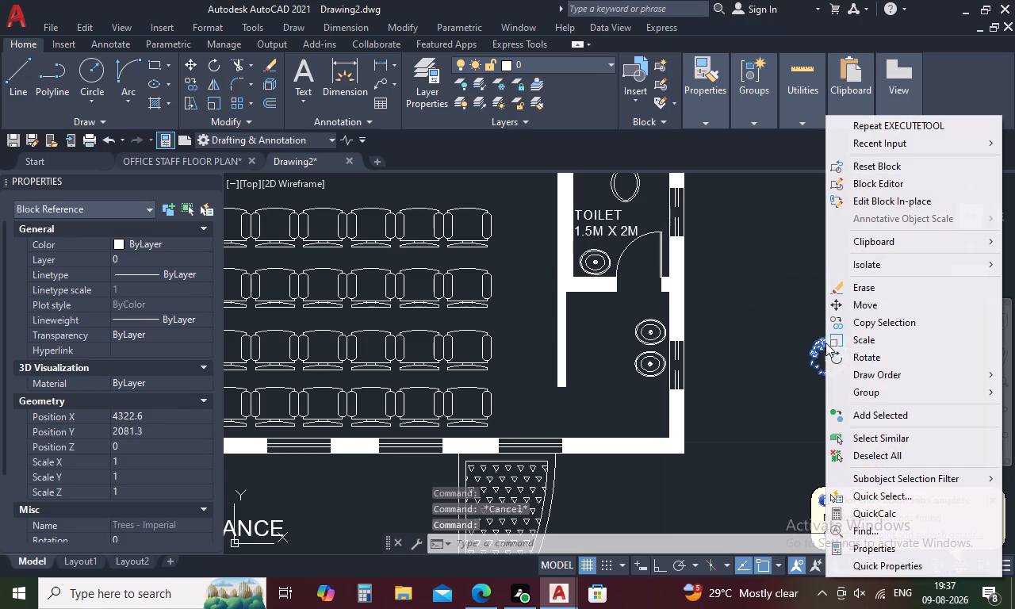
click(860, 301)
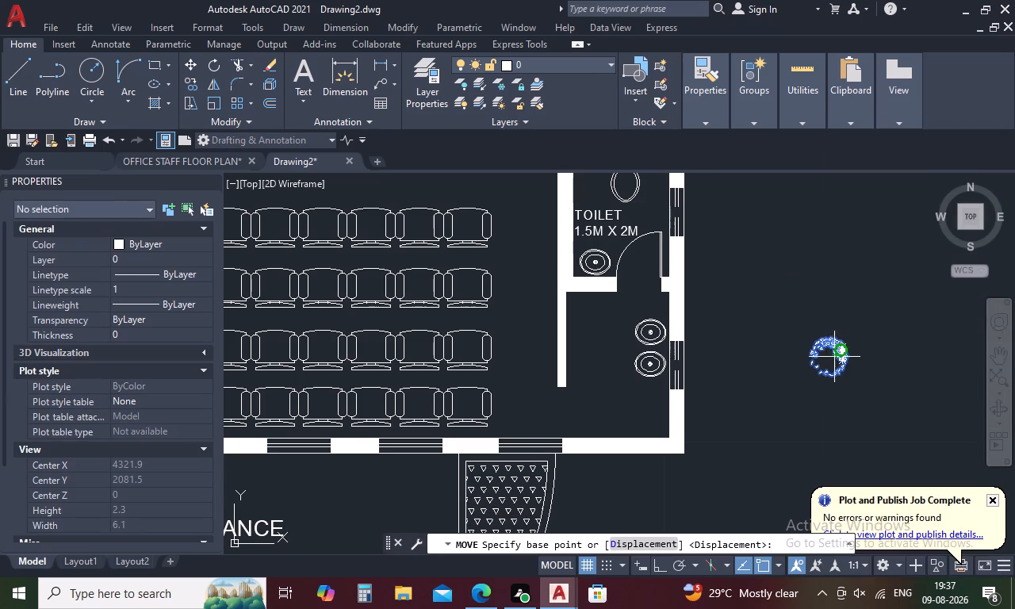
click(834, 357)
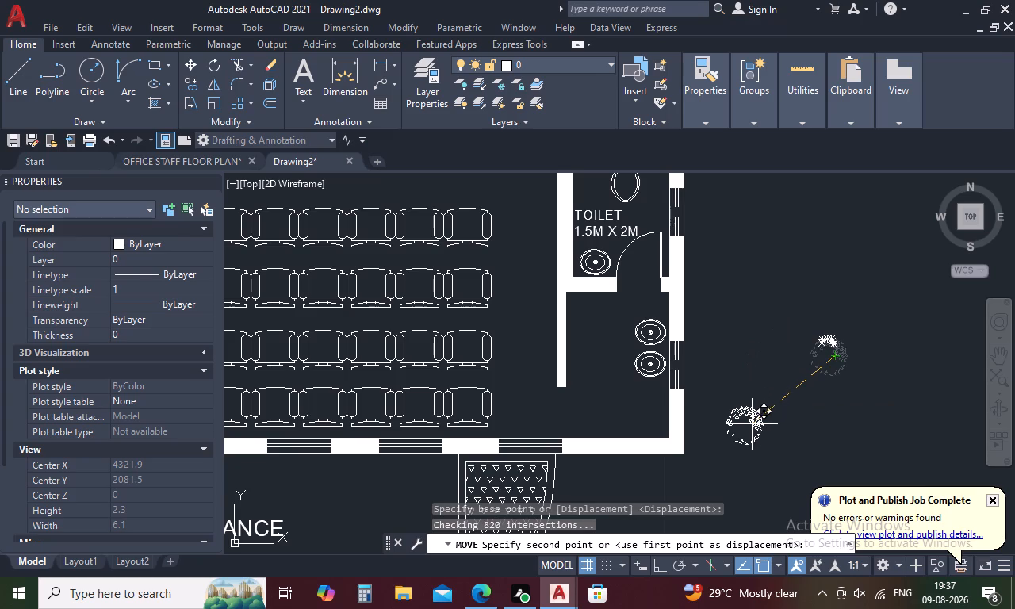
middle_drag(752, 424, 753, 341)
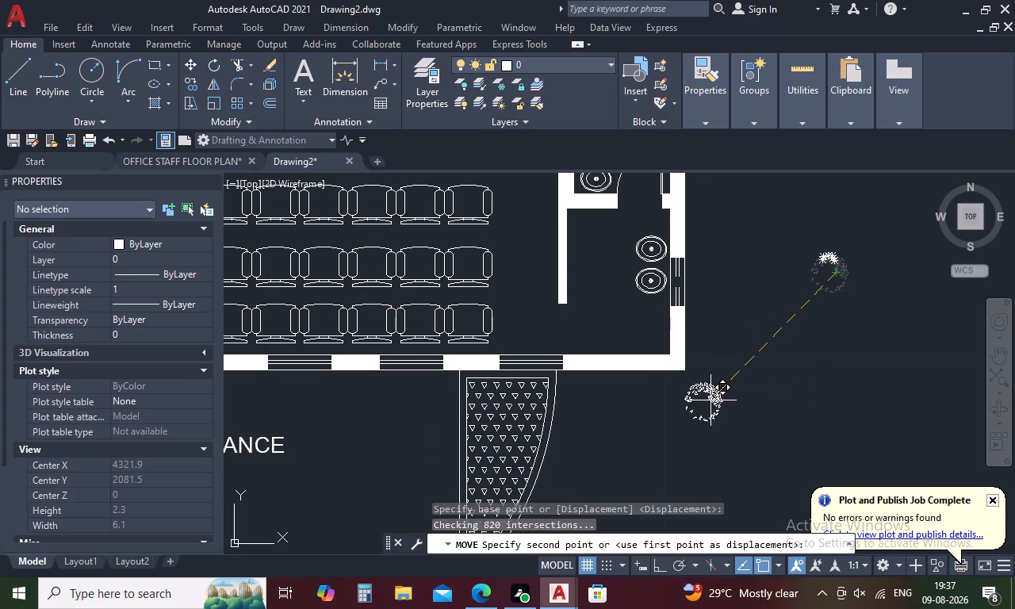
click(607, 395)
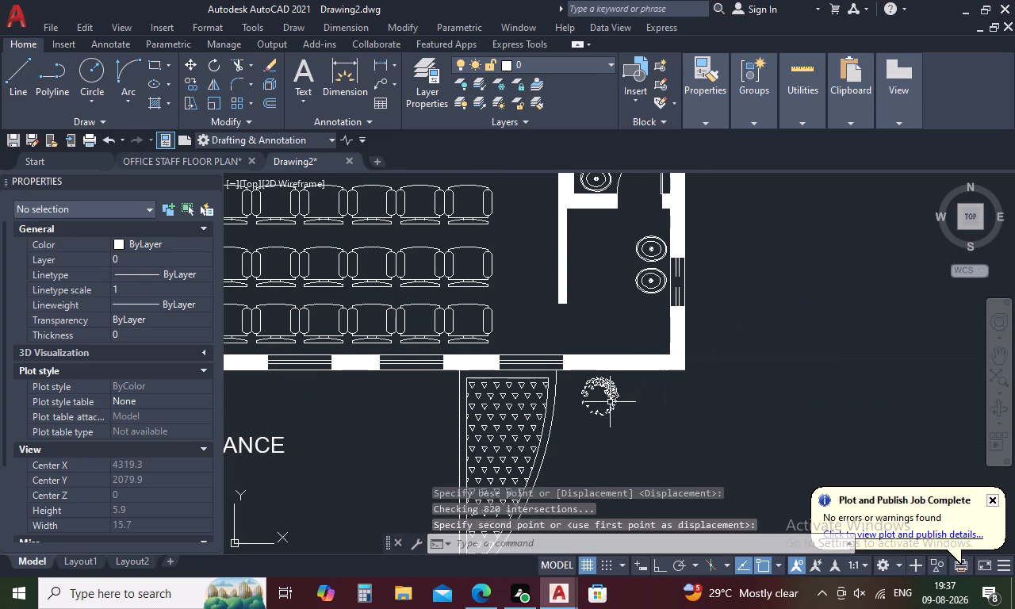
Copy the shrub twice beside the original, forming a cluster of three east of the entrance.
click(614, 395)
right_click(614, 395)
click(662, 325)
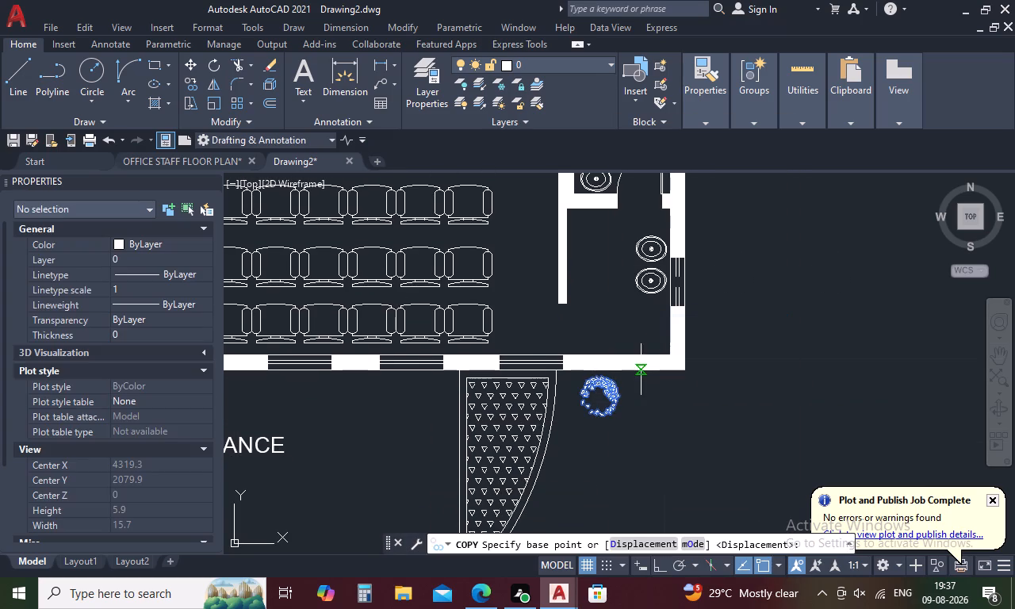
click(603, 391)
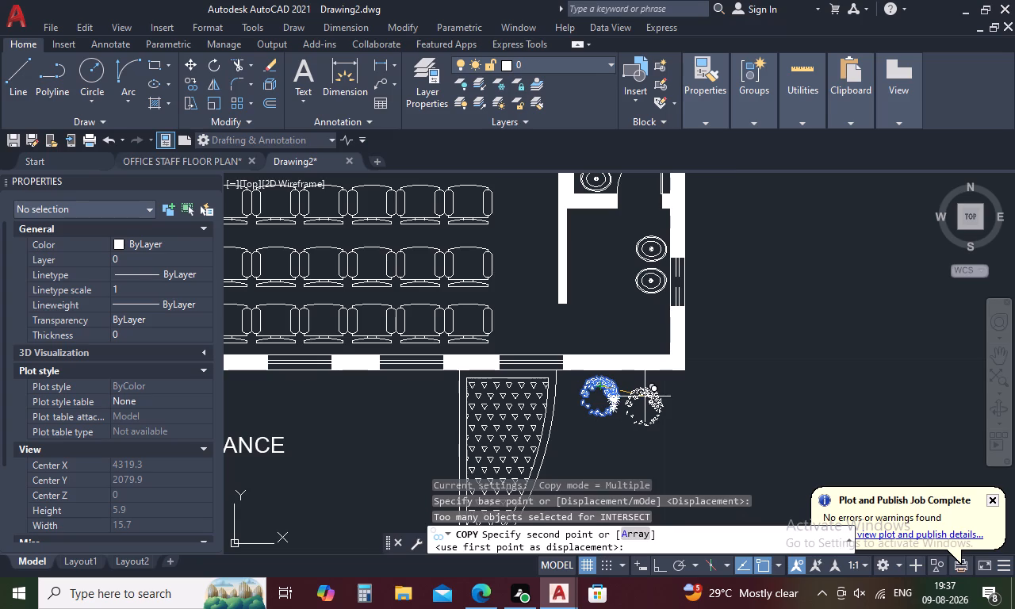
click(645, 396)
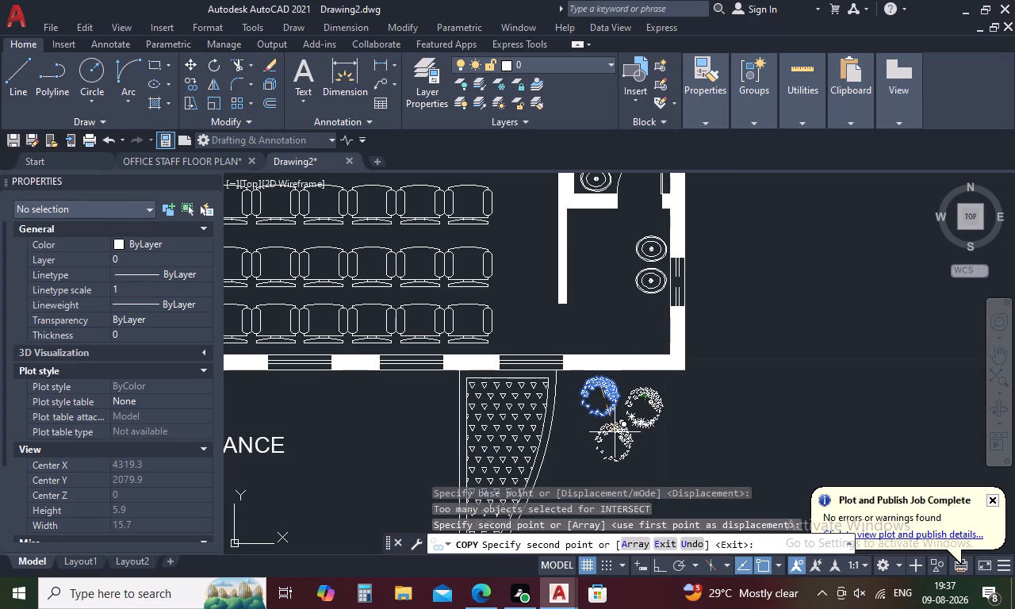
click(613, 431)
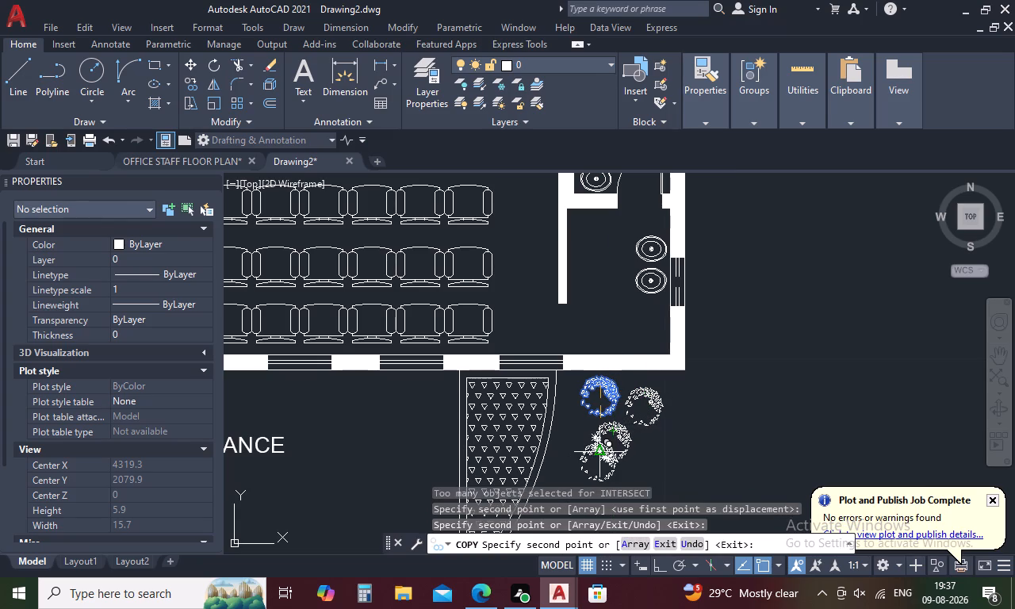
Place three more shrub copies in the outside corner east of the toilet, below the thread mill test room.
middle_drag(596, 456, 632, 370)
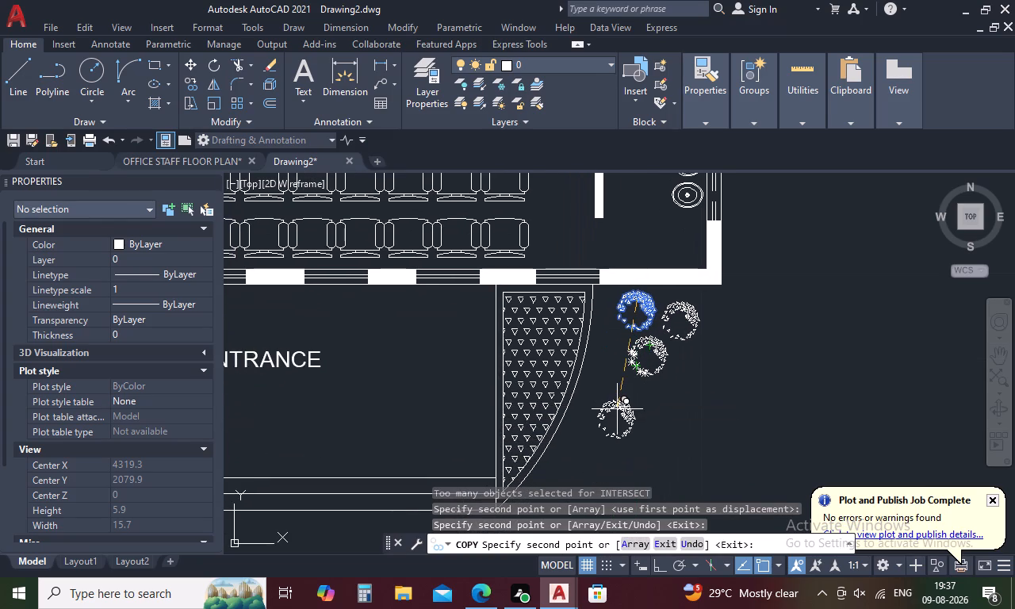
middle_drag(596, 450, 616, 327)
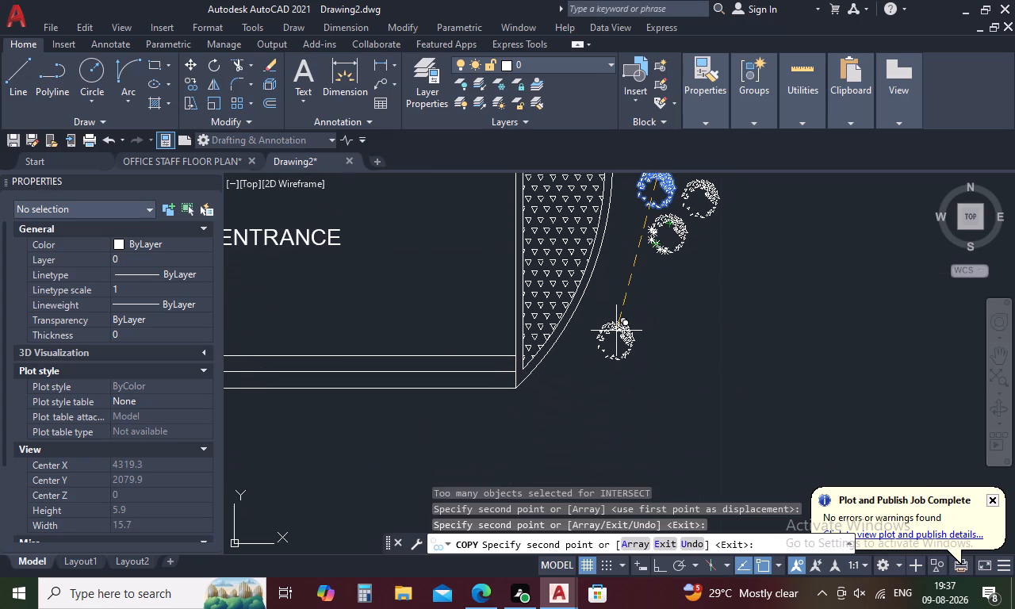
middle_drag(616, 331, 602, 504)
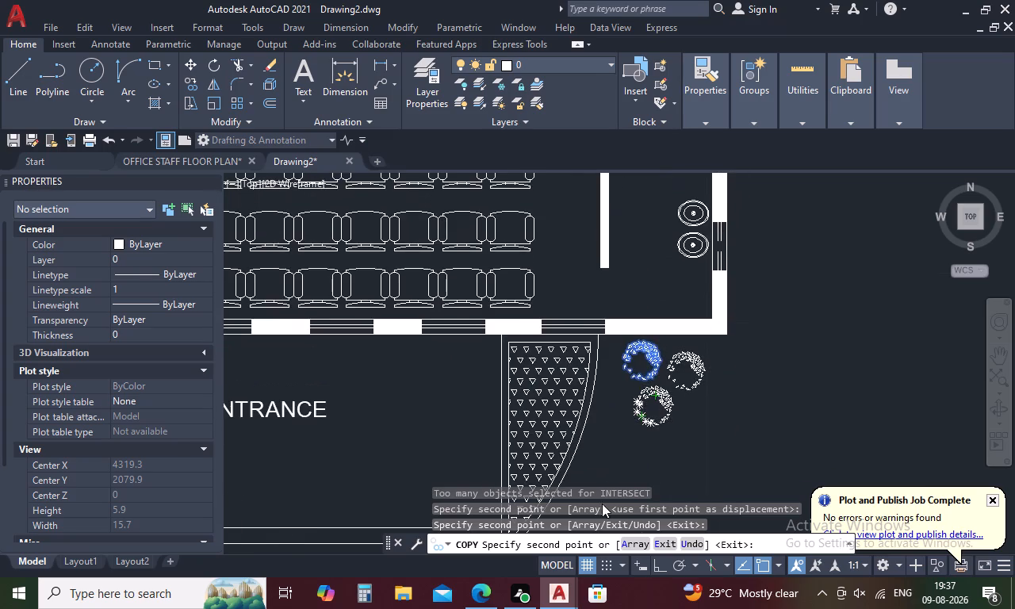
scroll(727, 405, down, 2)
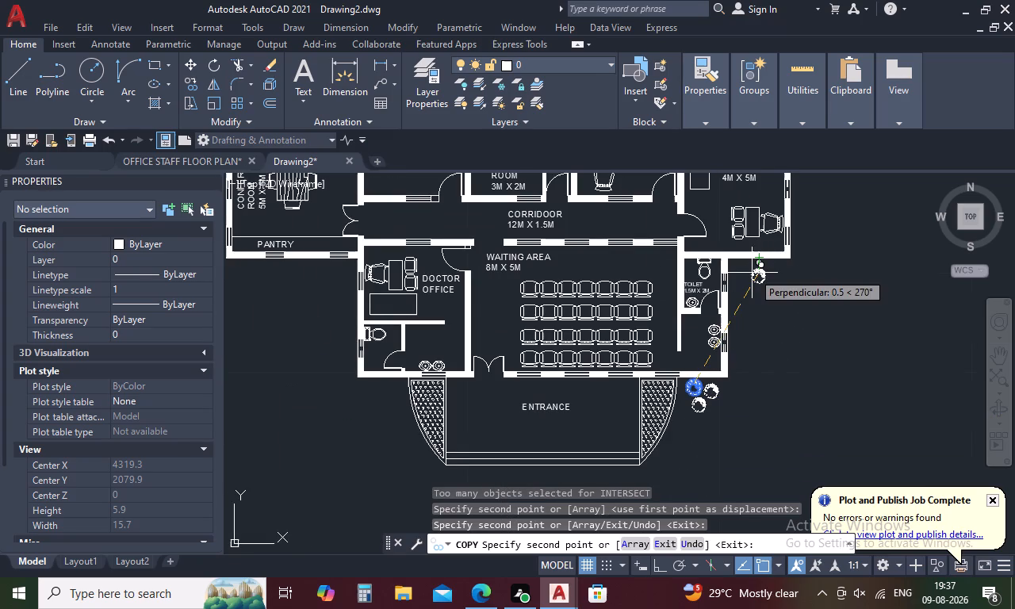
scroll(752, 274, up, 2)
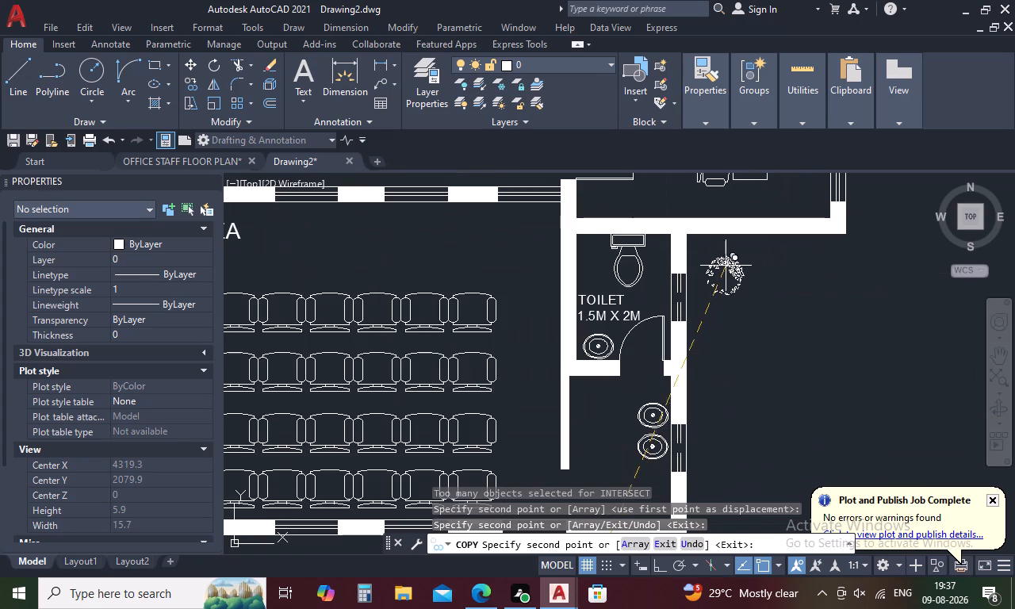
click(724, 264)
click(772, 262)
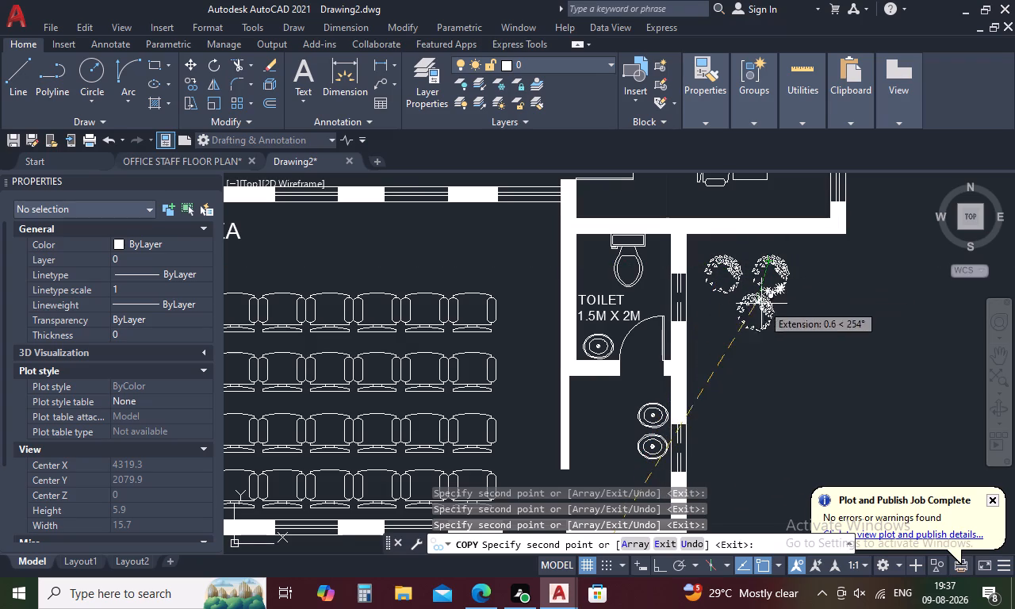
click(743, 310)
Place three shrub copies as a cluster west of the entrance's west hatched strip, below the doctor office toilet.
scroll(734, 373, down, 3)
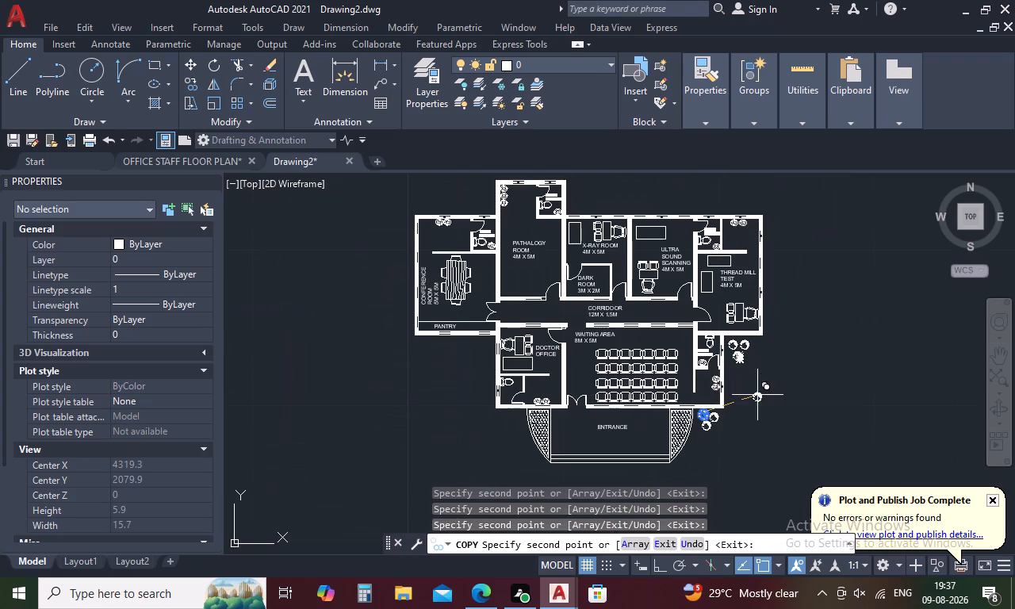
middle_drag(757, 396, 794, 324)
scroll(546, 353, up, 3)
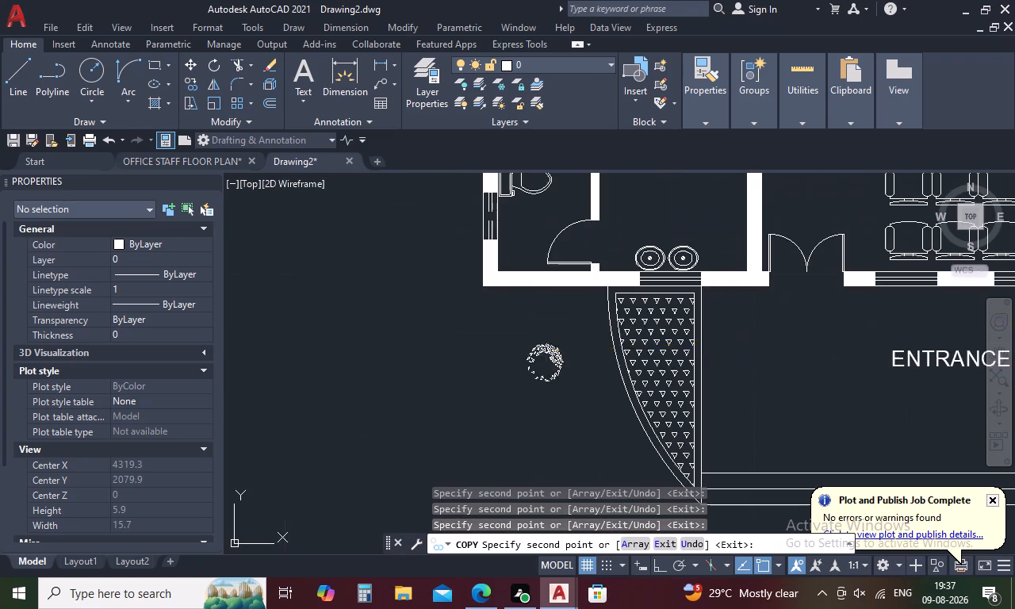
click(575, 306)
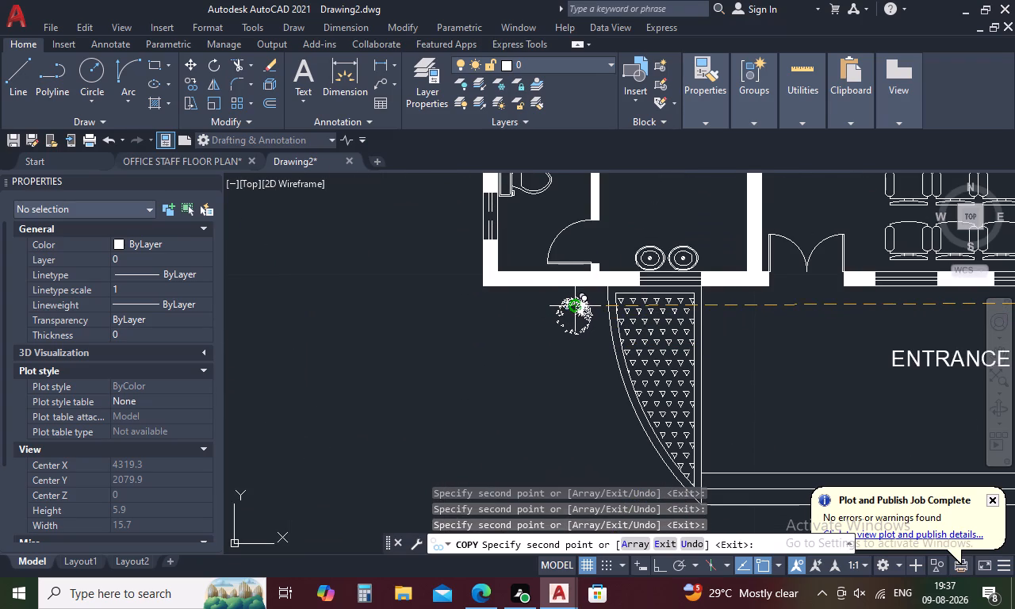
click(530, 315)
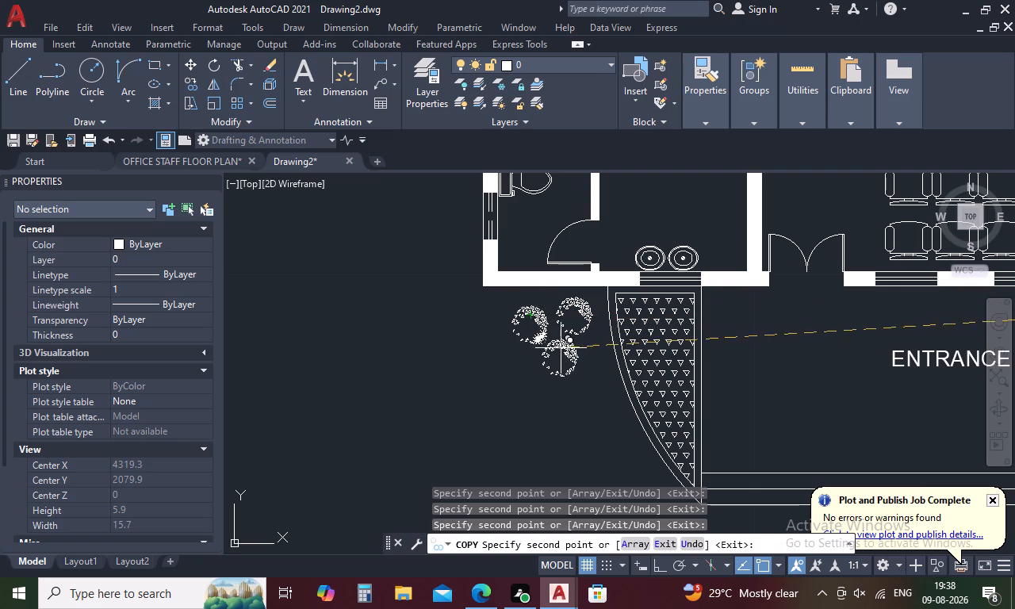
click(566, 356)
Place three shrub copies in the outside corner south of the pantry and west of the doctor office, ending the copy.
scroll(499, 338, down, 1)
middle_drag(499, 338, 592, 488)
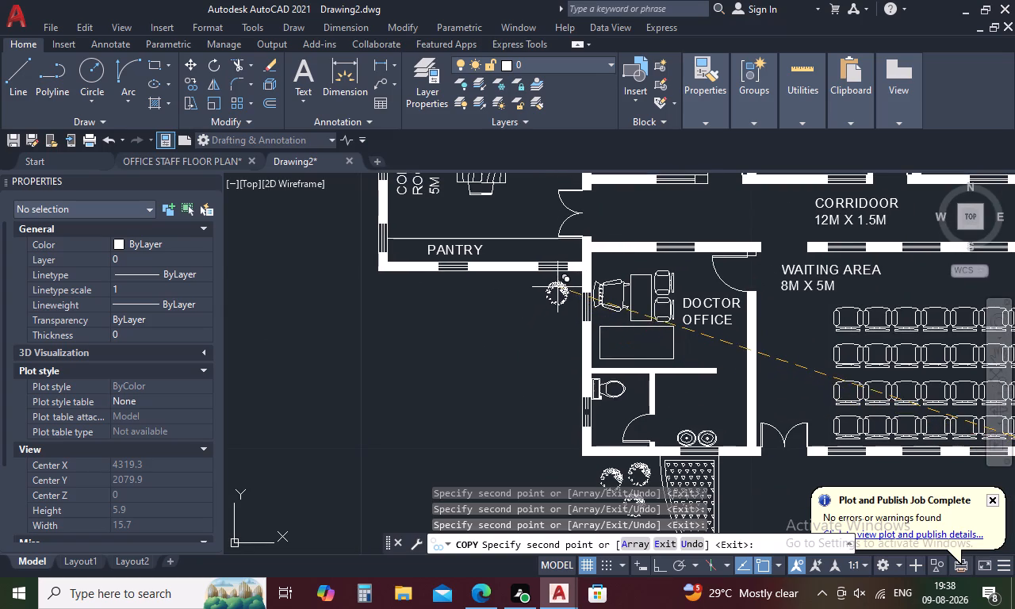
click(557, 287)
click(513, 289)
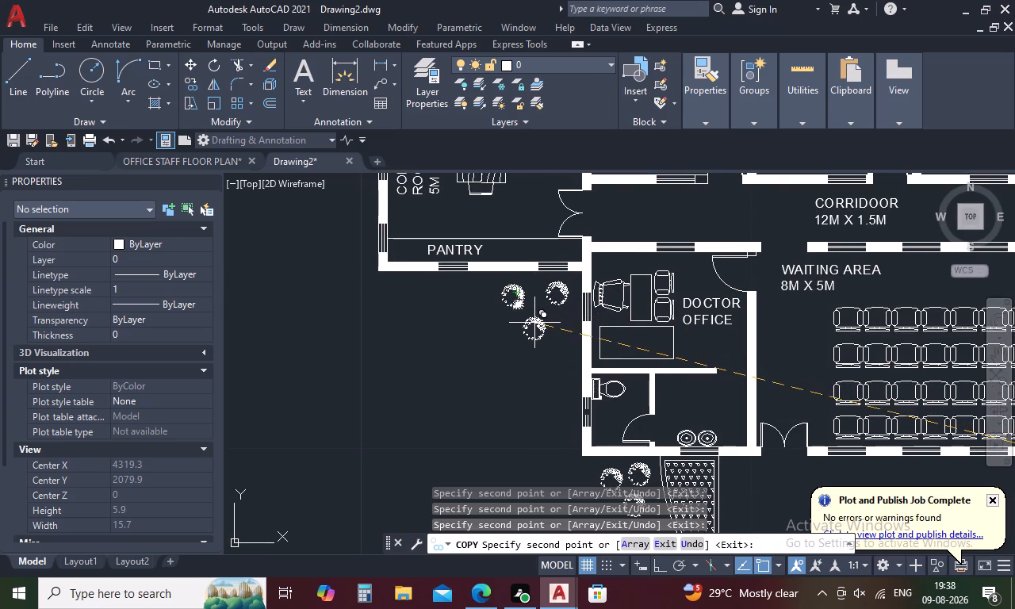
click(539, 316)
key(Escape)
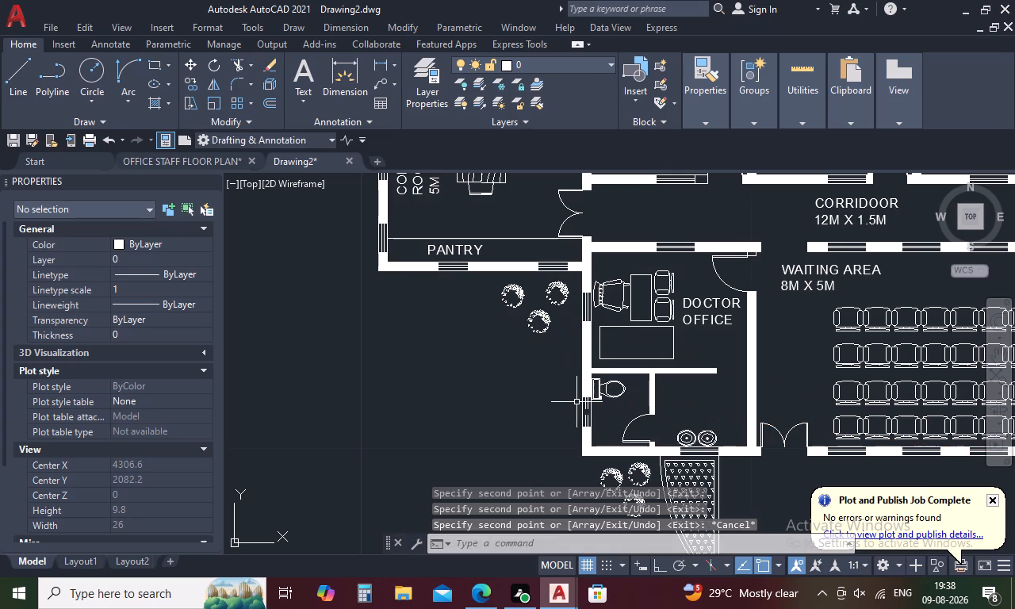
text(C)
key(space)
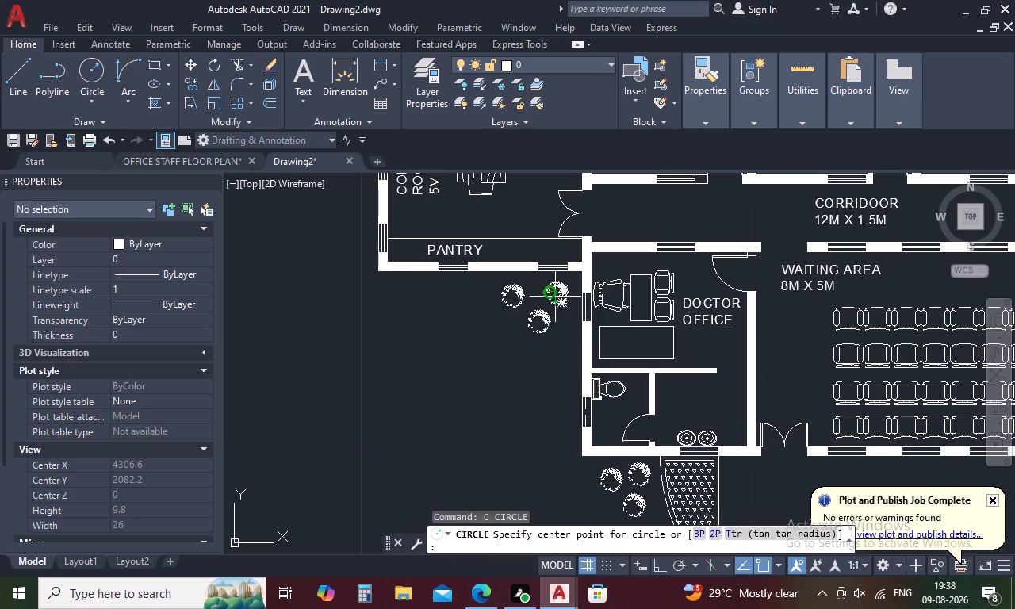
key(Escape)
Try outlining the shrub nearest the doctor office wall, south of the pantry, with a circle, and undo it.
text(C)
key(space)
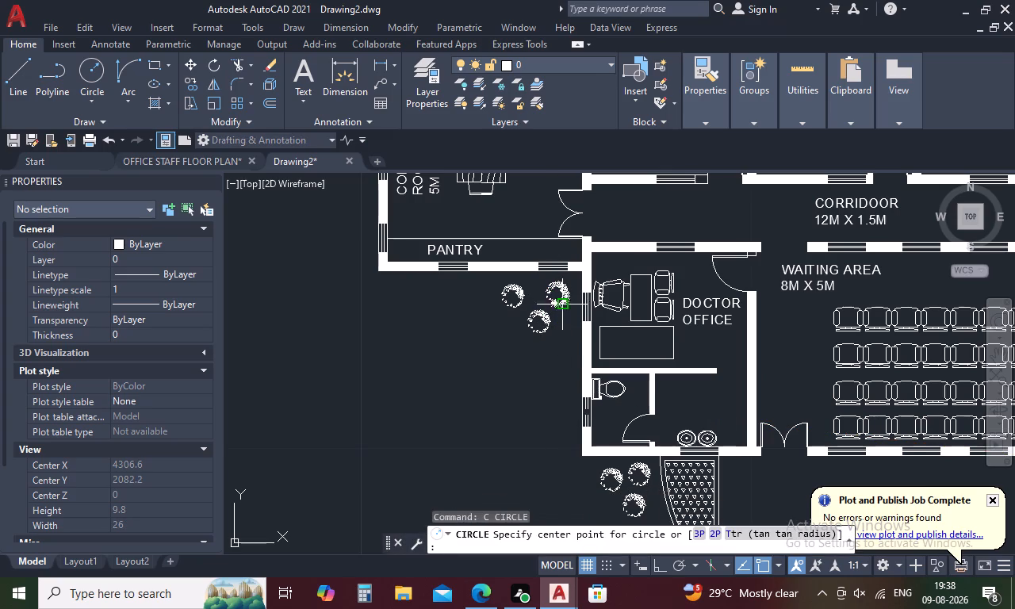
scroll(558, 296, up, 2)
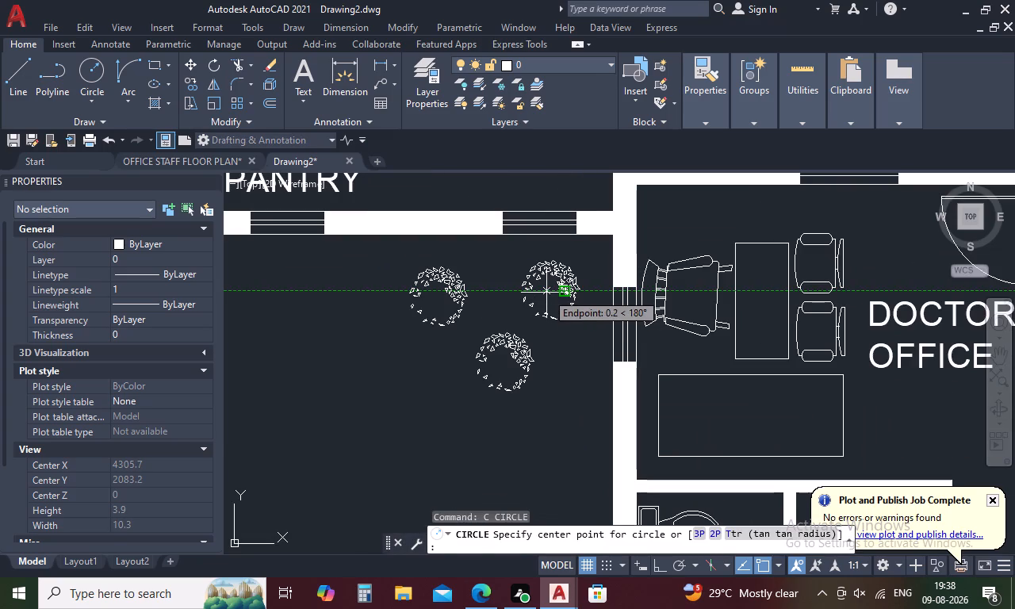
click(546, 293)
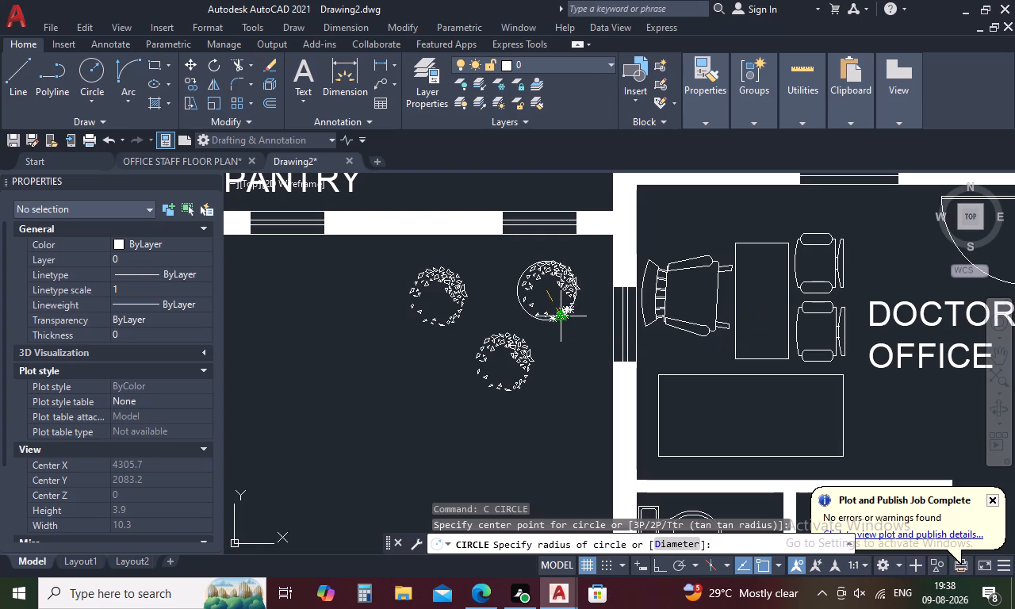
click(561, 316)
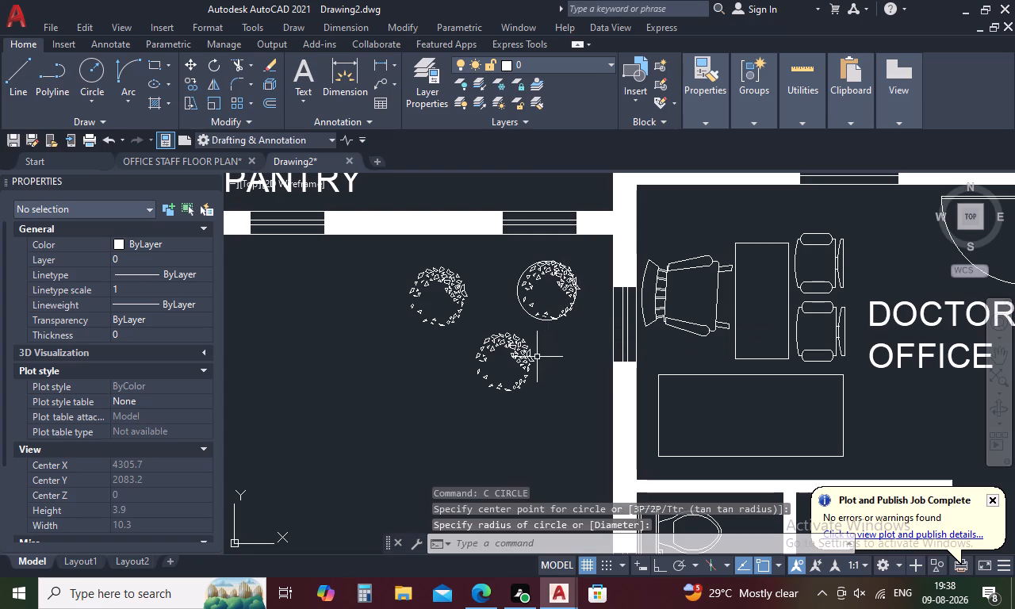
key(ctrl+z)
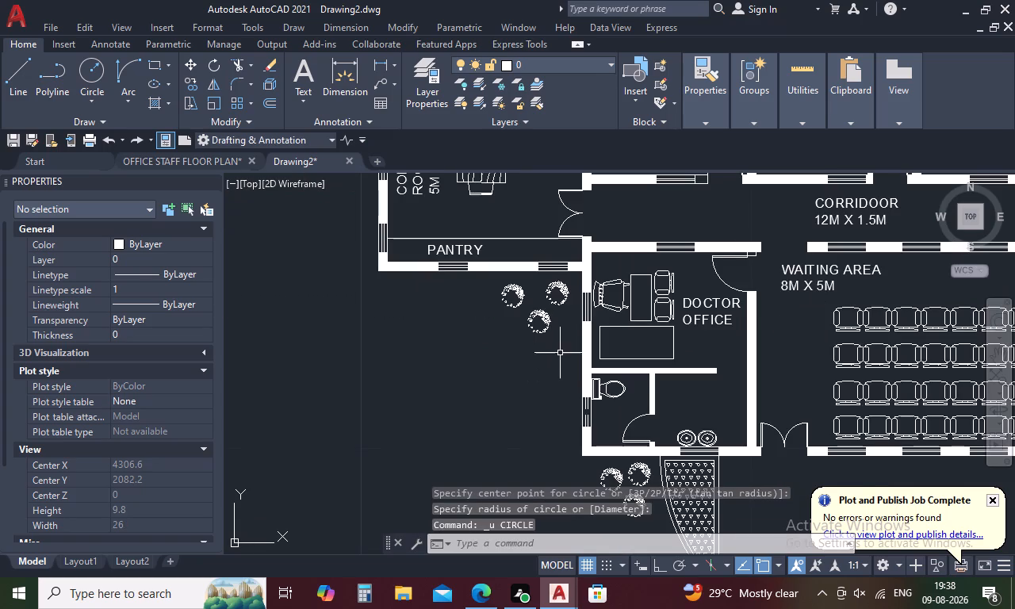
Start a Solid hatch in green 19,155,72 and fill two inner northeast leaf shapes of the southernmost shrub east of the toilet.
scroll(570, 353, down, 1)
middle_drag(733, 325, 718, 332)
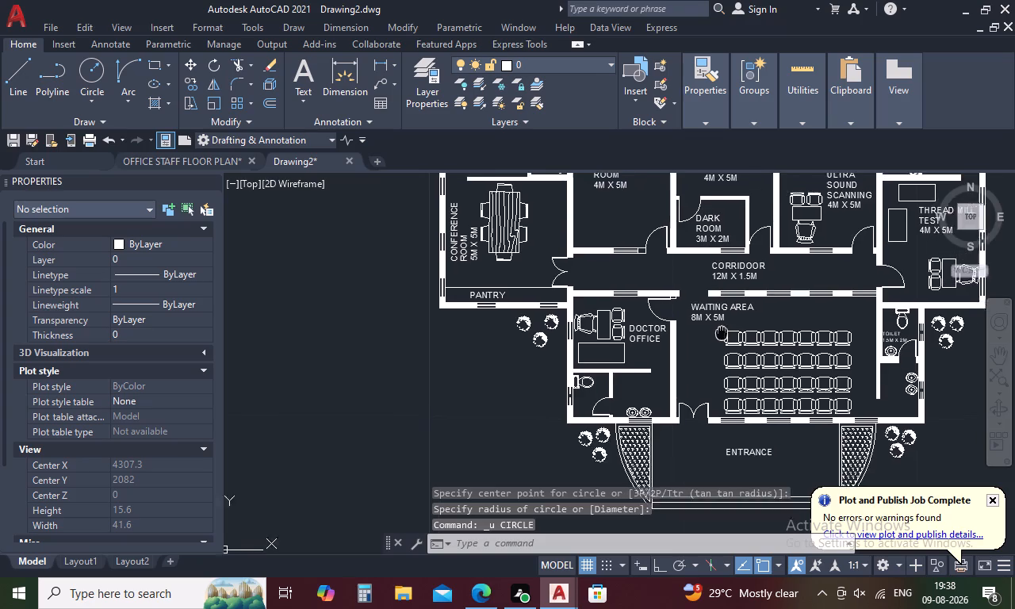
middle_drag(718, 332, 564, 358)
text(H)
key(space)
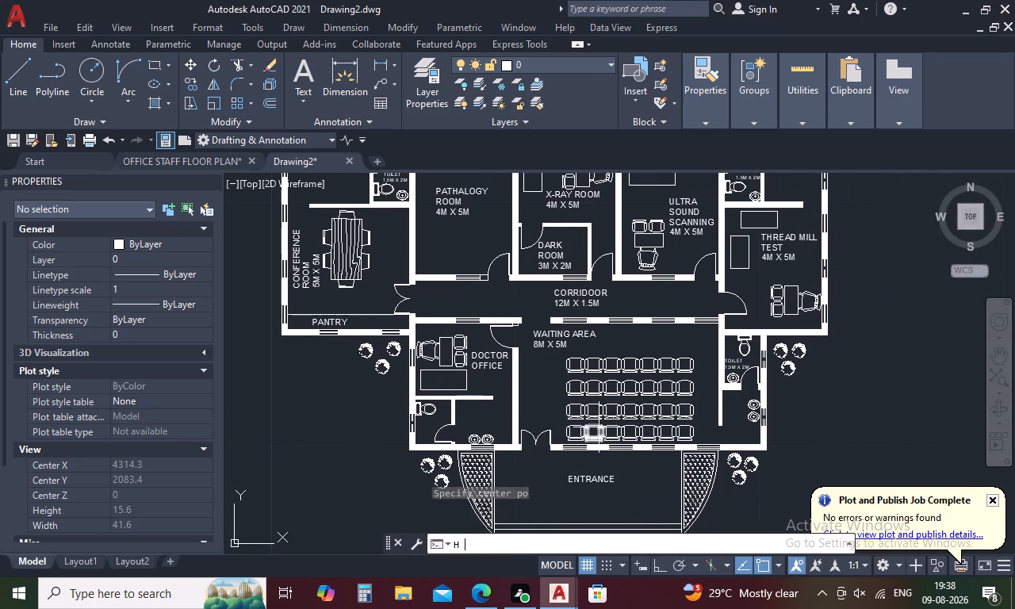
click(530, 79)
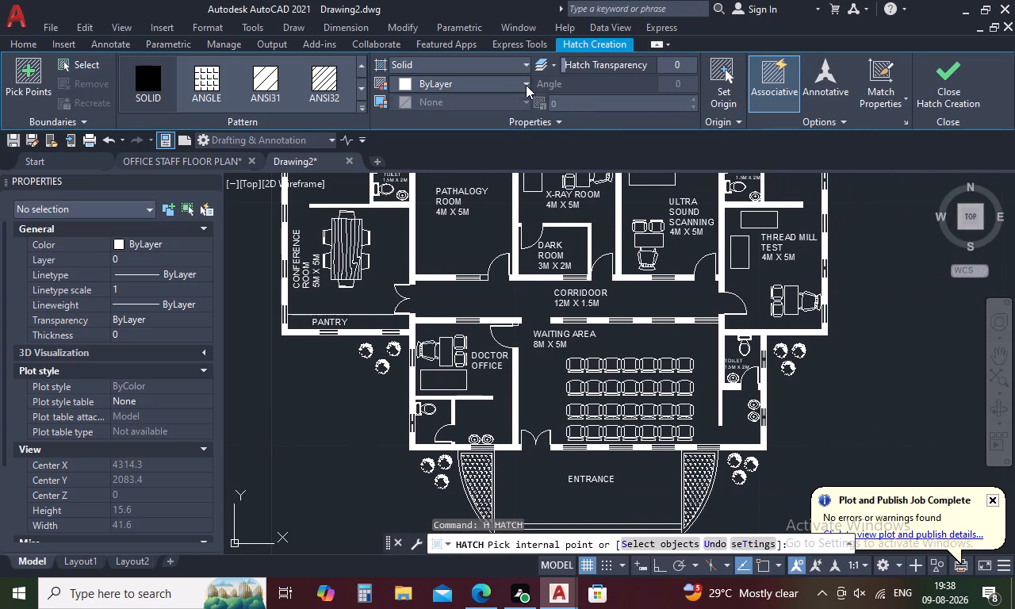
click(509, 182)
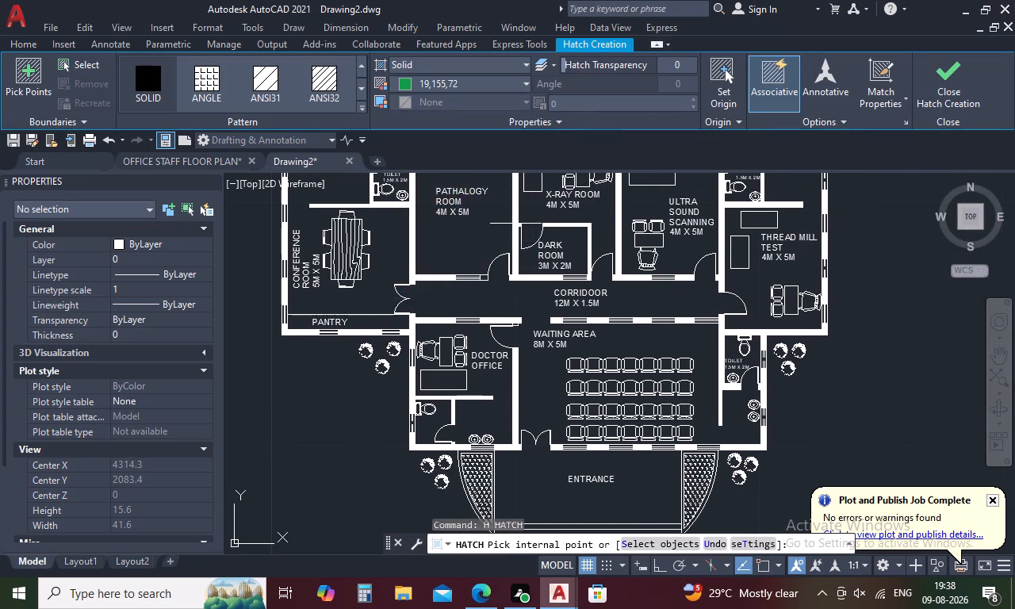
scroll(786, 366, up, 2)
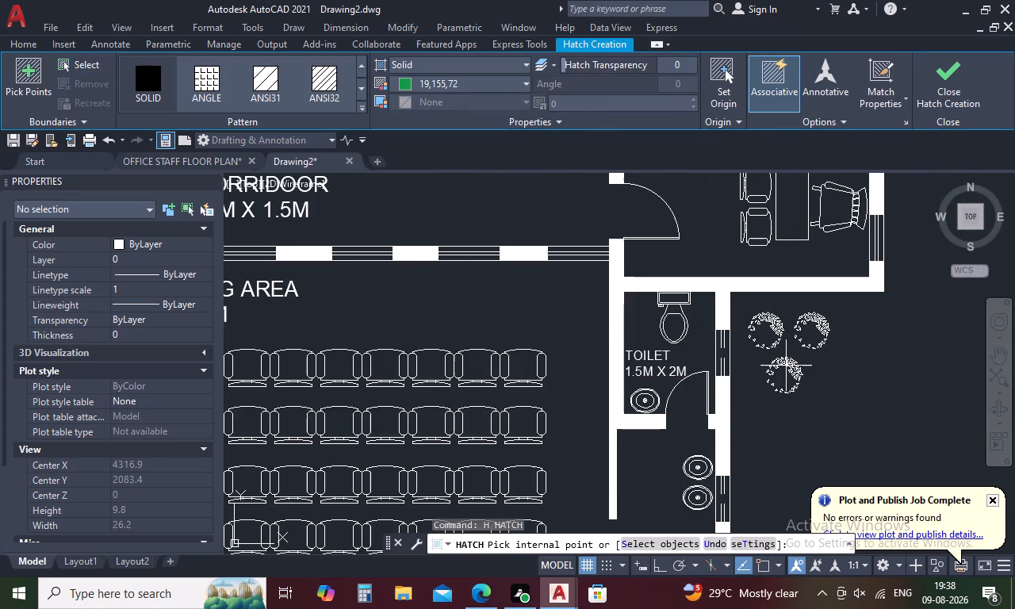
scroll(788, 362, up, 2)
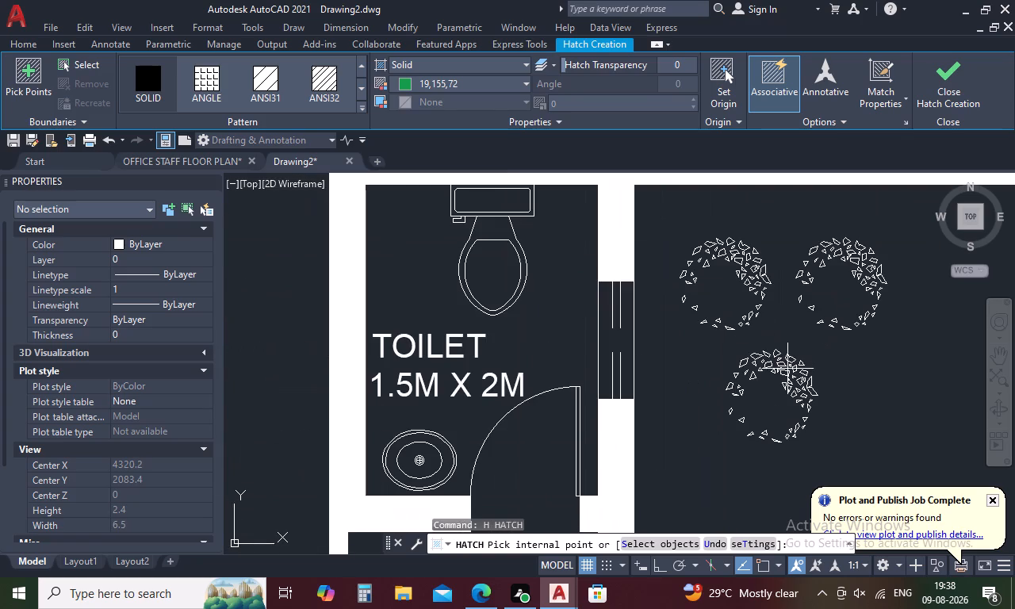
click(785, 374)
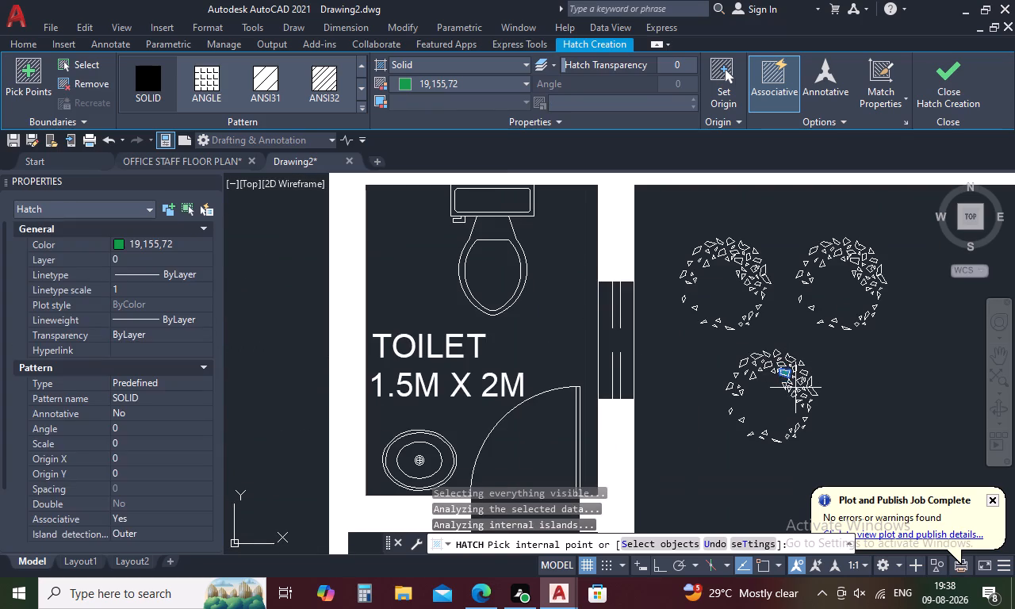
click(798, 390)
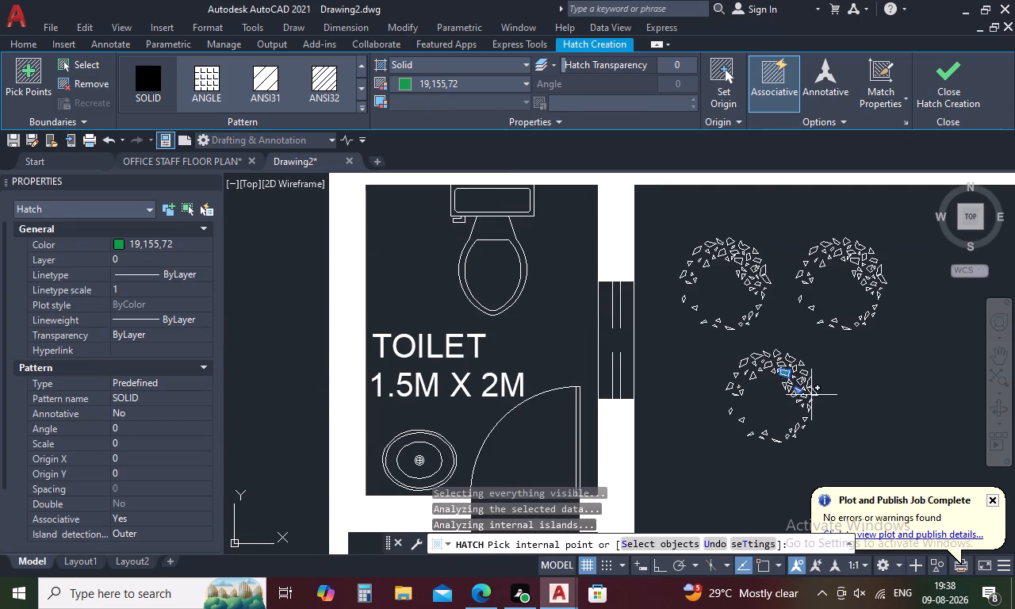
click(811, 394)
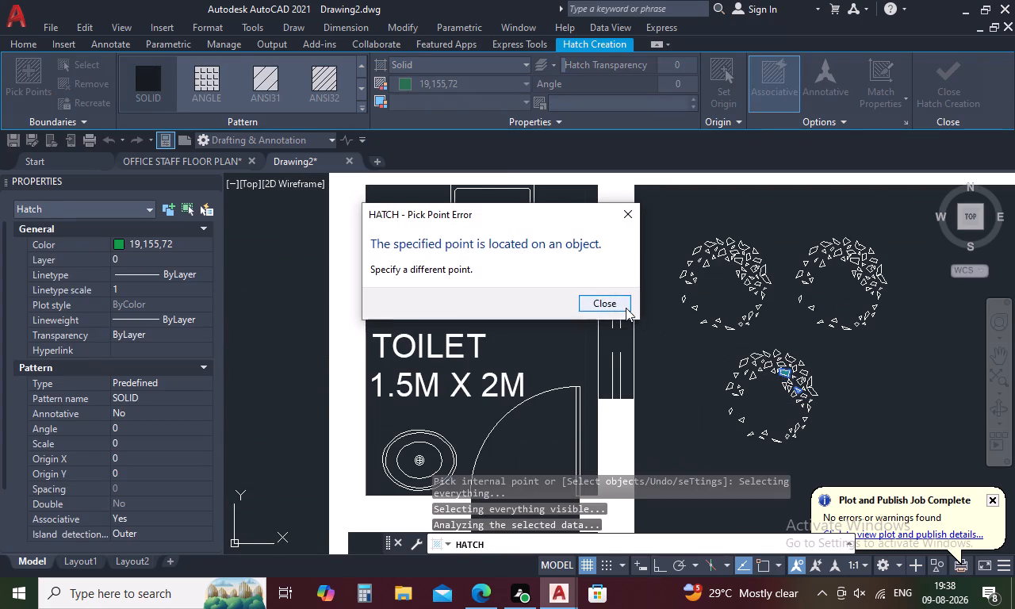
click(626, 308)
Fill the larger leaf shapes along the same shrub's northern and northwestern arc with the green solid hatch.
scroll(788, 362, up, 1)
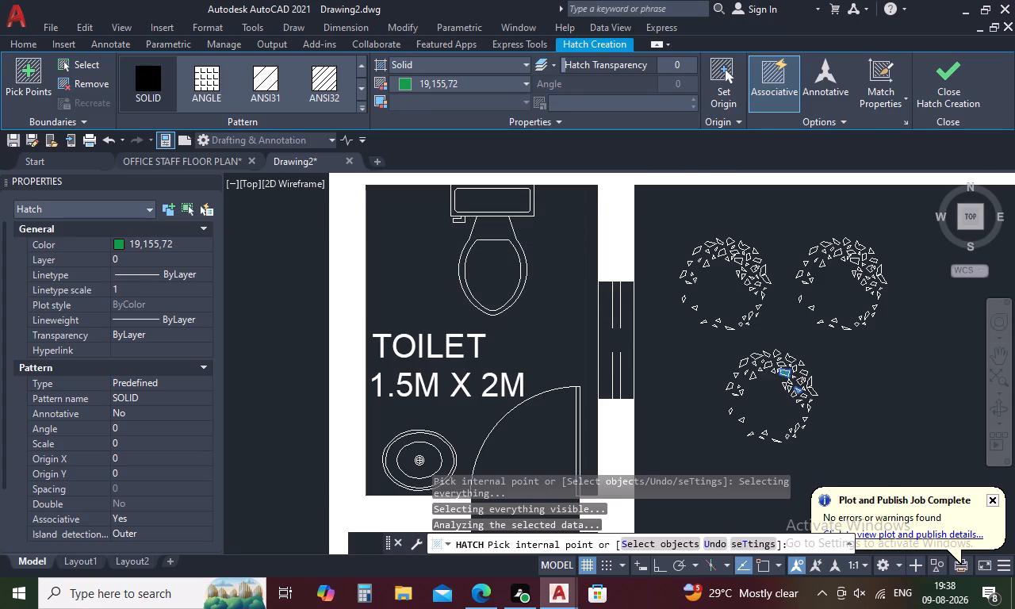
scroll(788, 362, up, 2)
click(798, 378)
click(795, 350)
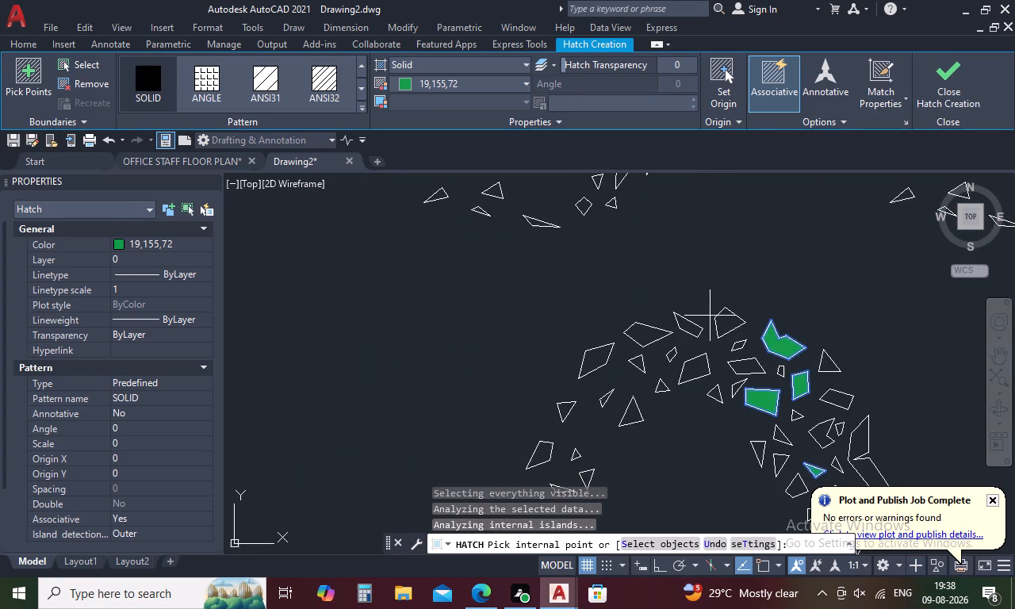
click(717, 316)
click(685, 327)
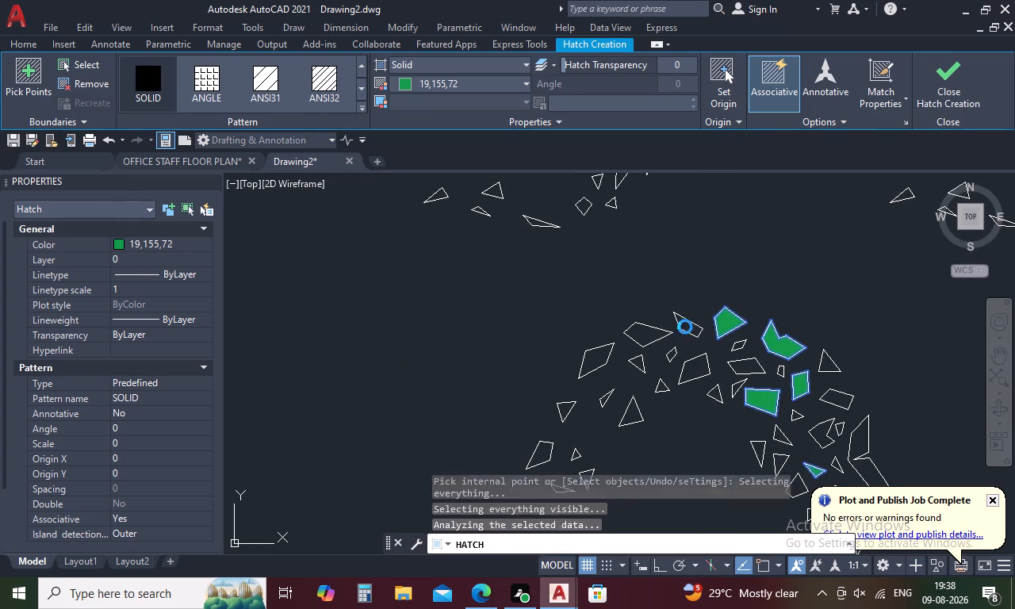
click(658, 331)
click(695, 366)
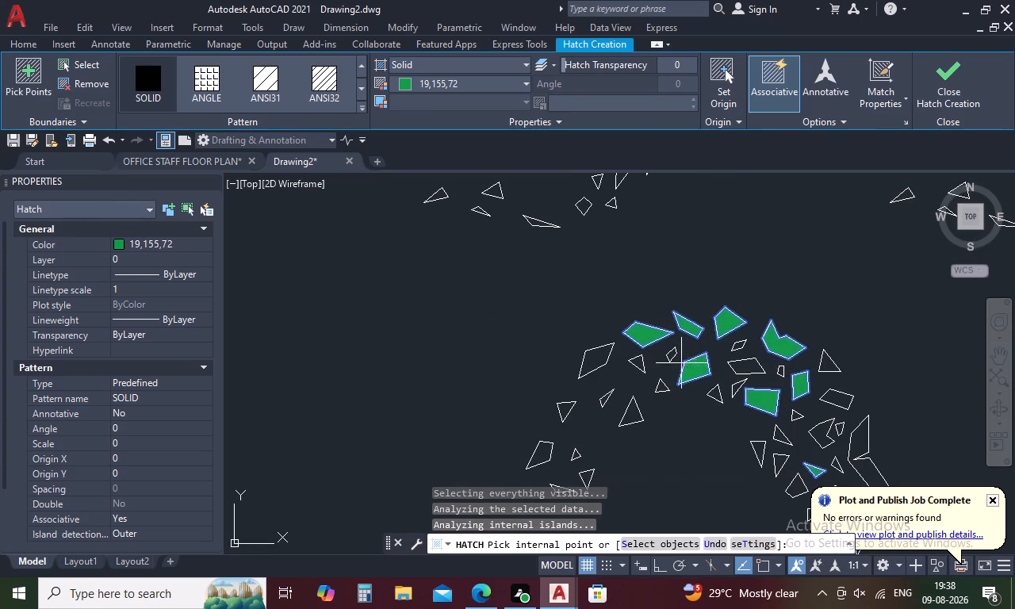
click(672, 355)
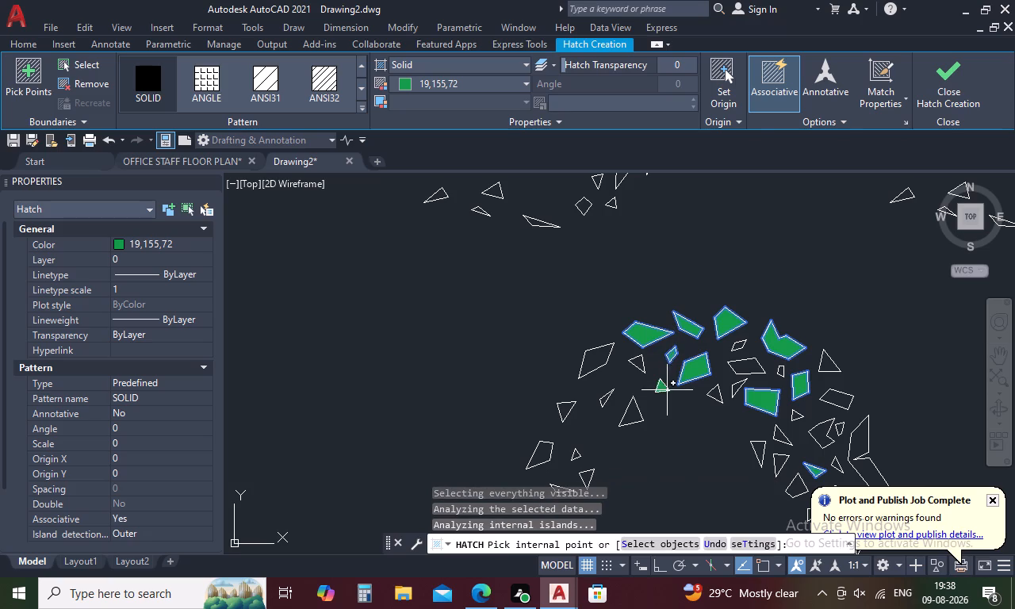
click(663, 388)
click(637, 363)
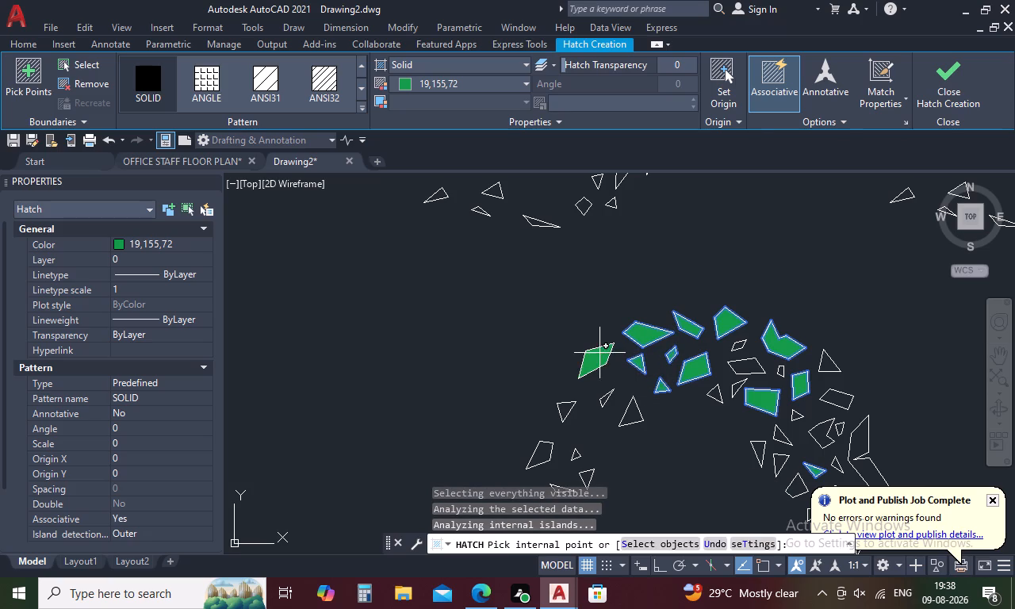
click(599, 353)
click(627, 410)
Fill the leaf shapes on the shrub's western side with the same green solid hatch.
middle_drag(629, 411, 646, 328)
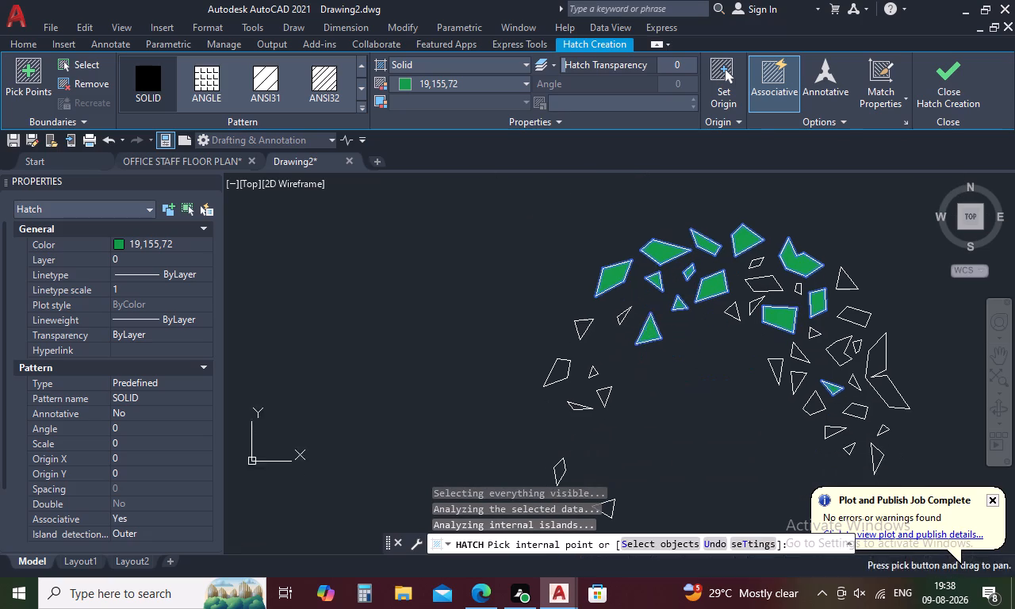
click(622, 316)
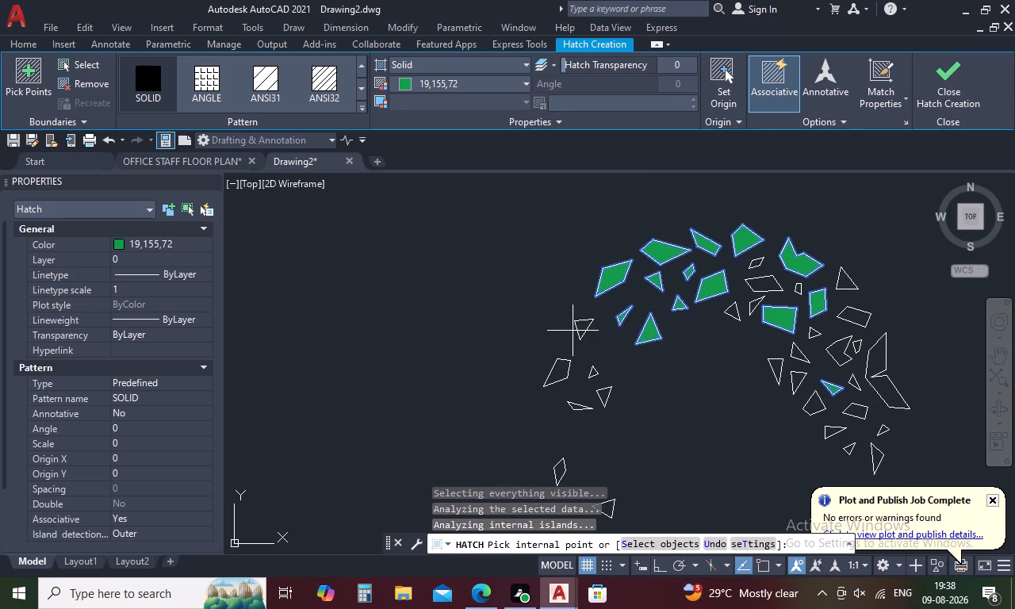
click(582, 324)
click(558, 369)
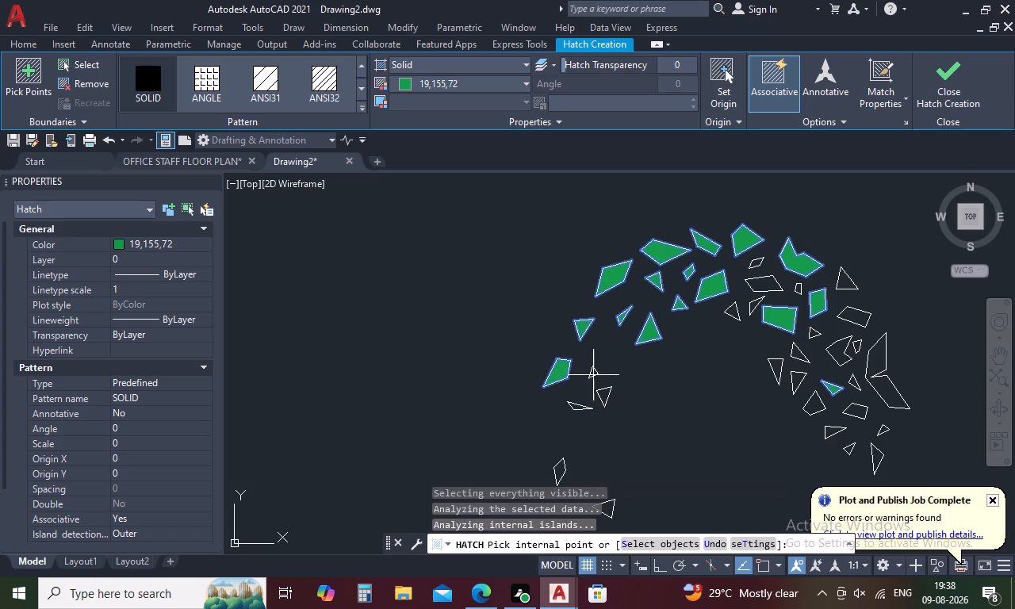
click(593, 375)
click(605, 399)
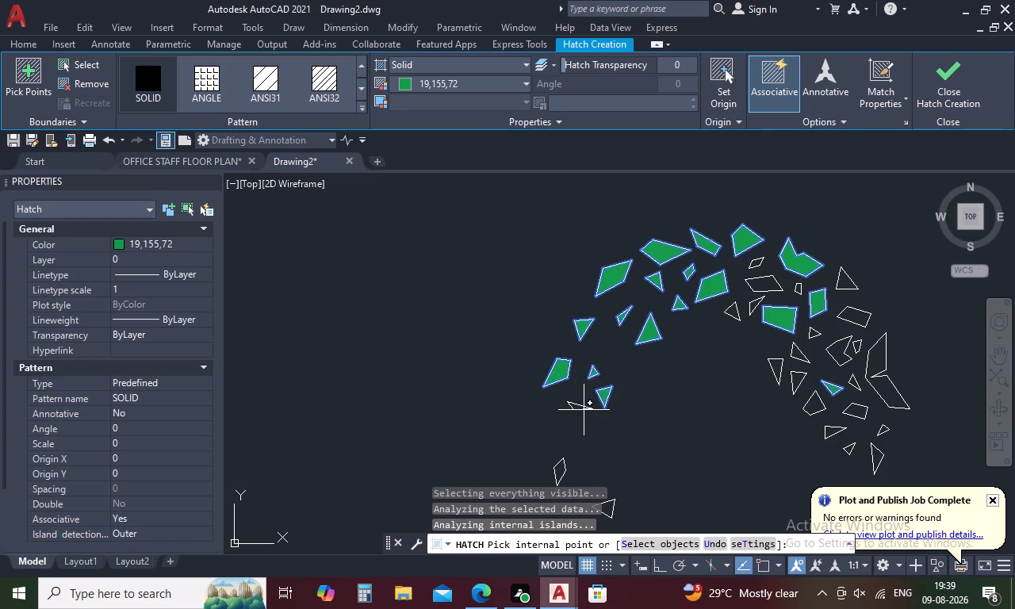
click(580, 409)
Fill the scattered leaf shapes along the shrub's southwestern and southern edge with the green solid hatch.
middle_drag(582, 404, 611, 284)
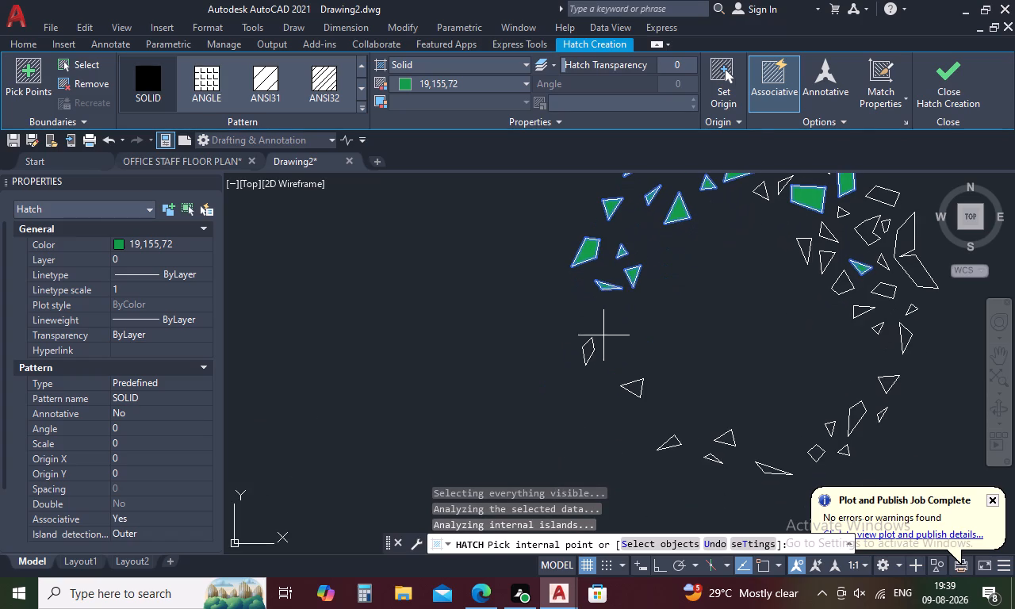
click(588, 353)
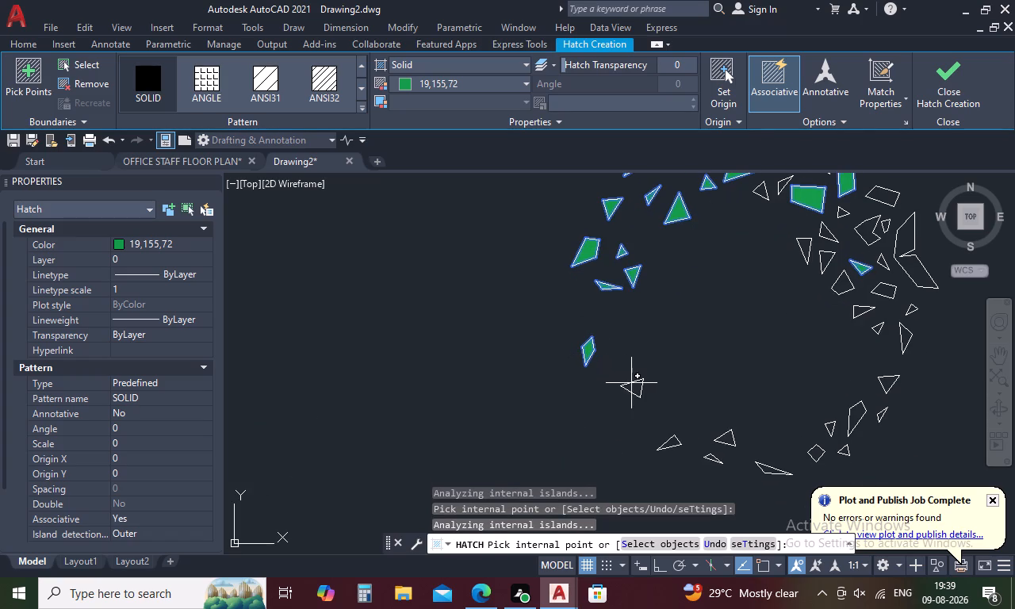
click(636, 388)
click(671, 443)
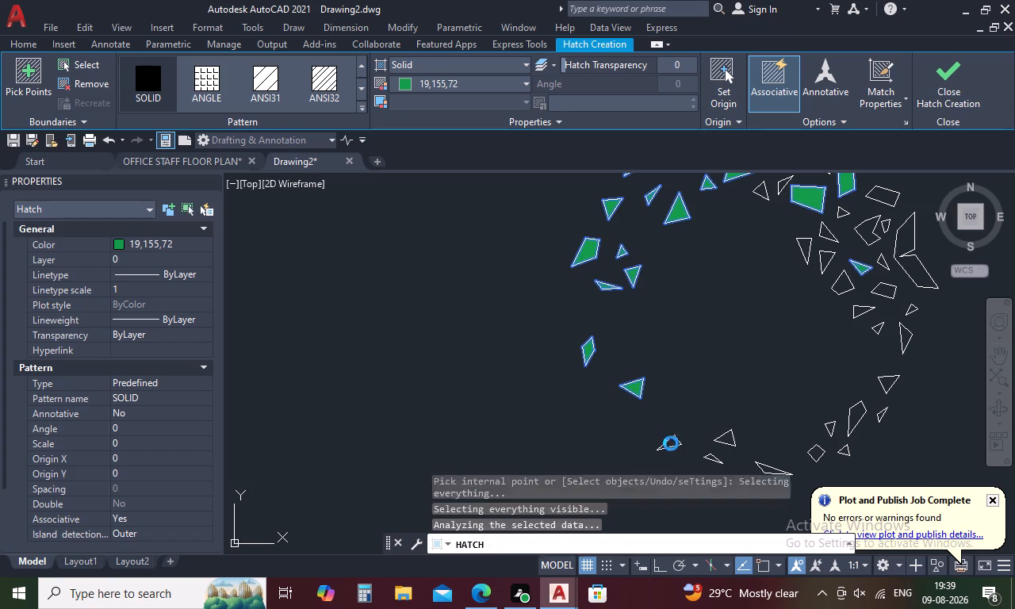
click(728, 439)
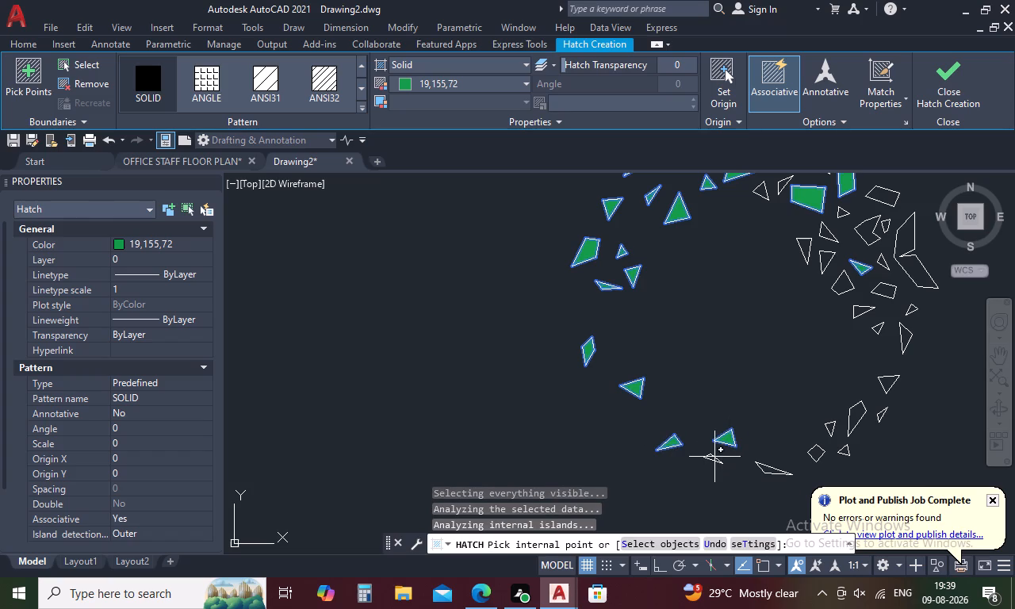
click(712, 457)
click(768, 470)
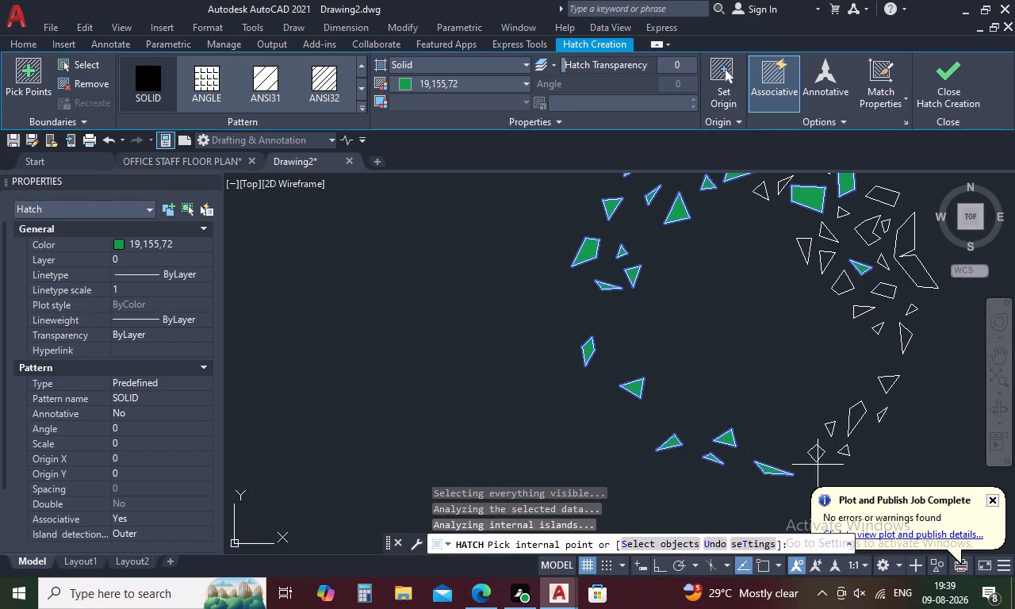
Fill the leaf shapes along the shrub's southeastern edge, up to the narrow eastern one, with the green solid hatch.
click(819, 452)
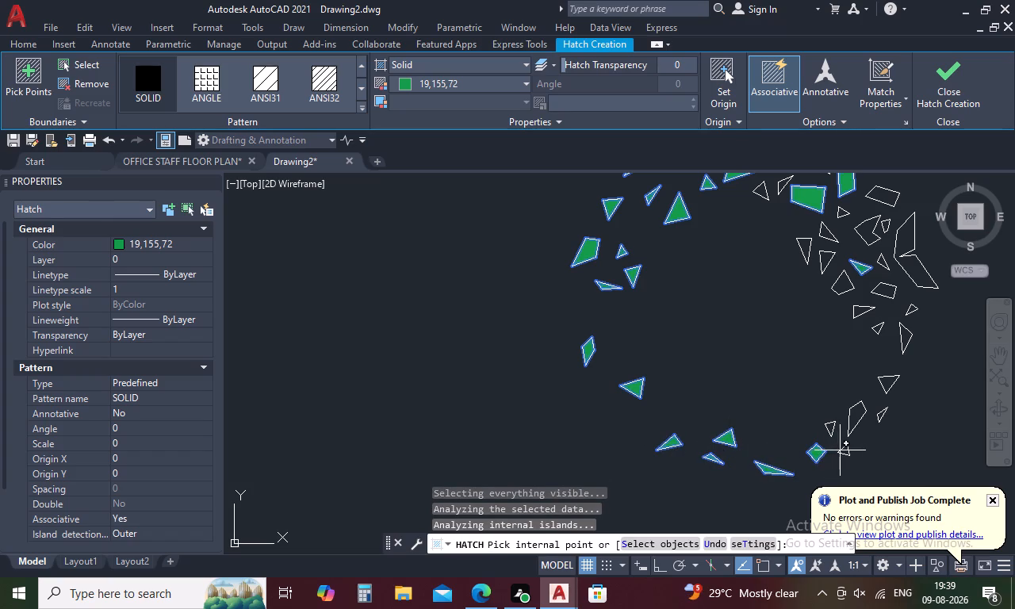
click(841, 450)
click(615, 307)
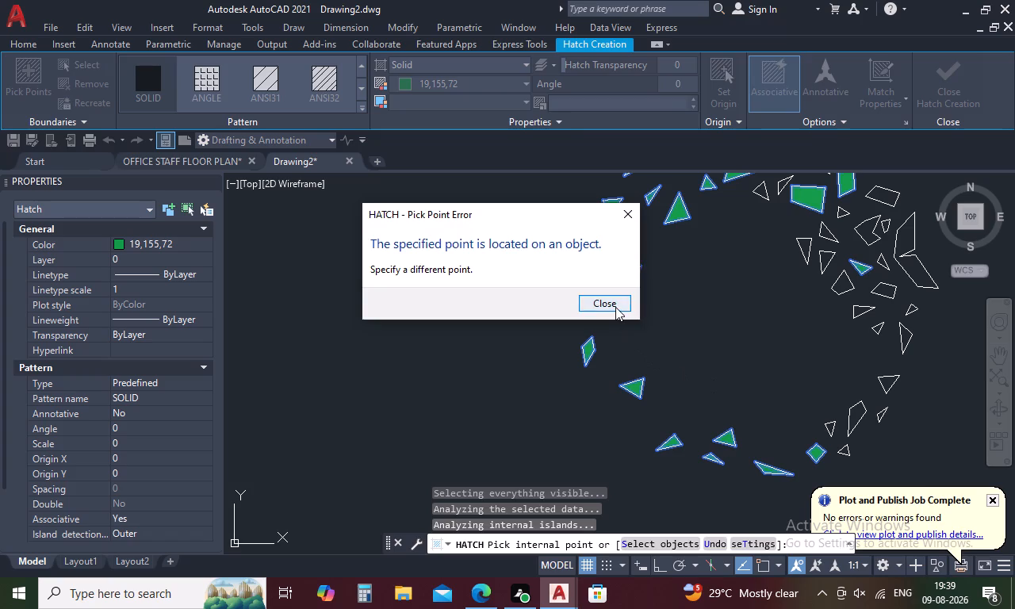
click(833, 426)
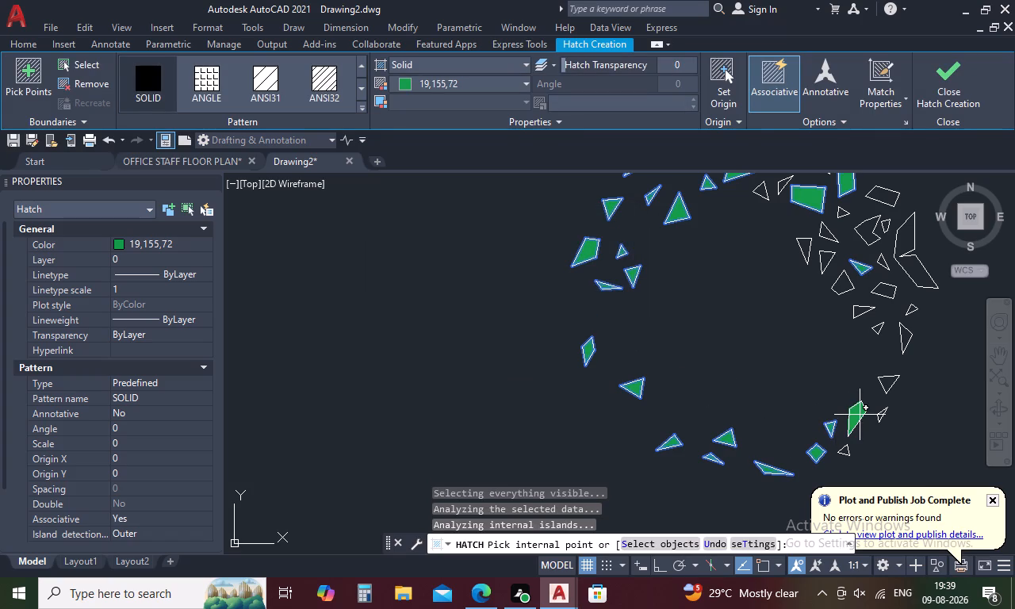
click(860, 415)
click(846, 450)
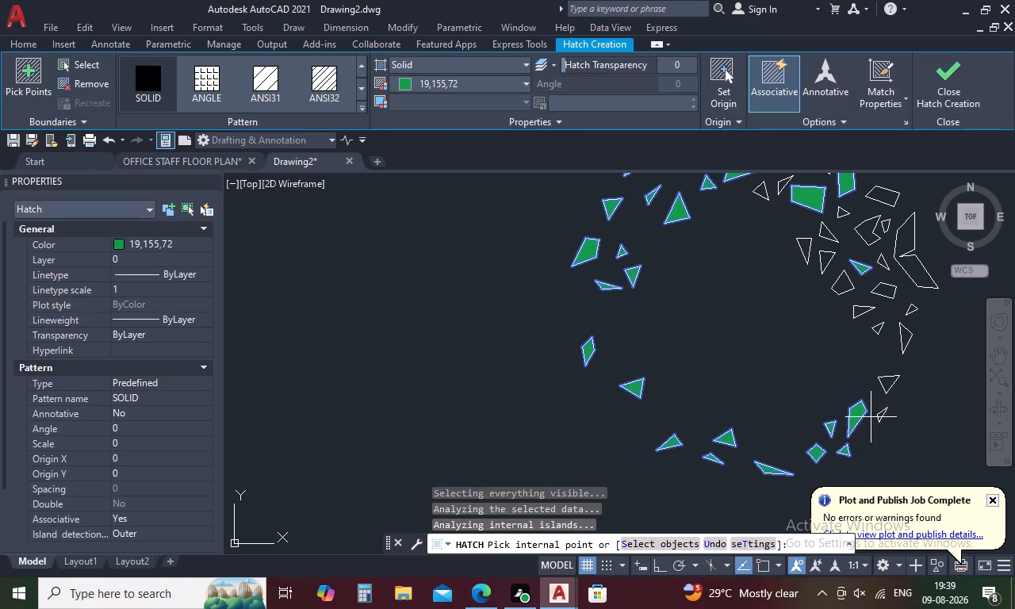
click(880, 416)
click(891, 377)
click(904, 332)
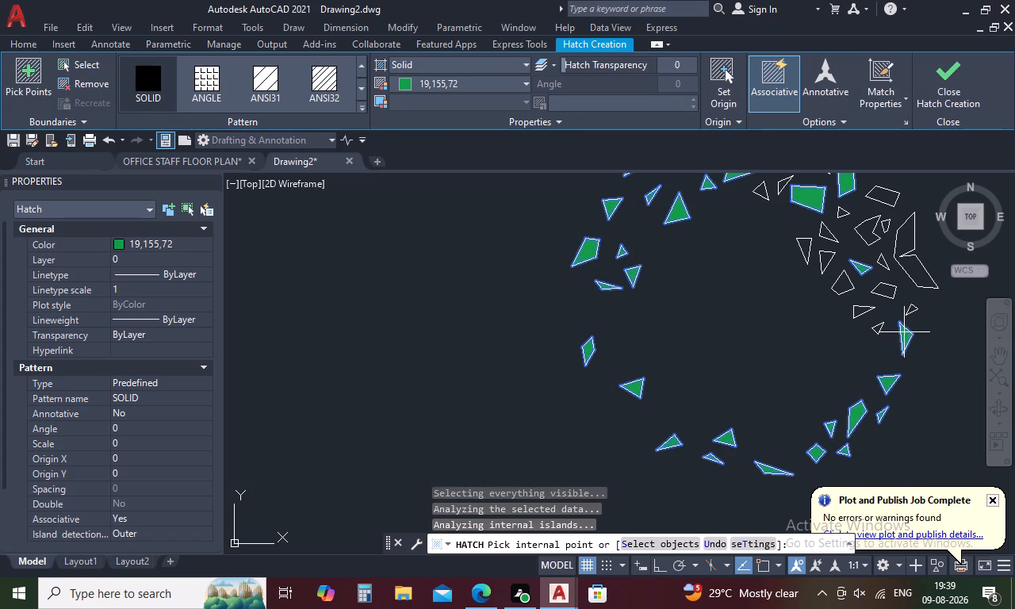
Fill the shrub's eastern leaf shapes, including the large outer chevron and the small ones beside it, with the green solid hatch.
click(877, 327)
click(860, 308)
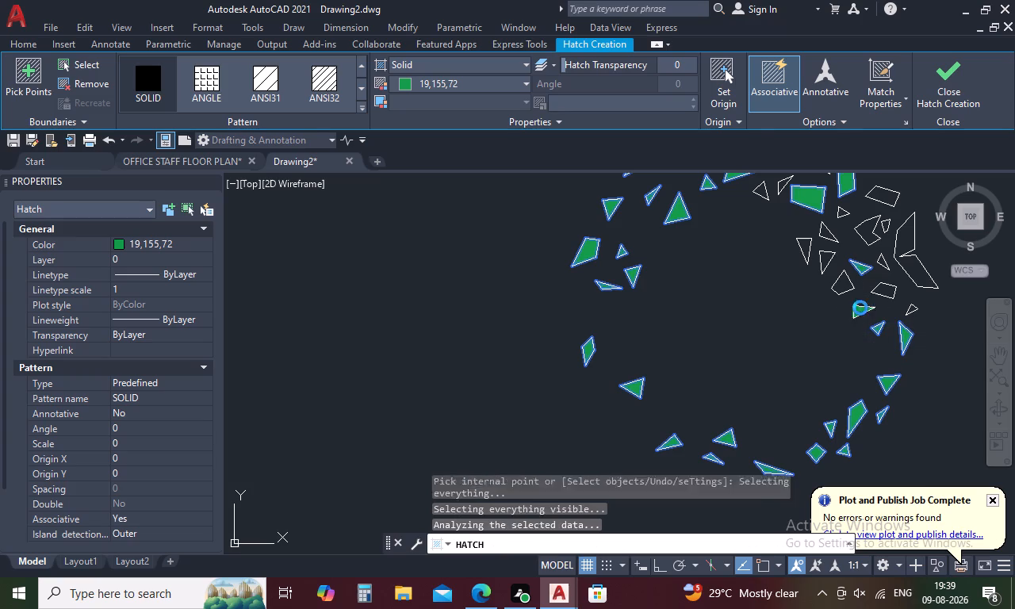
click(841, 286)
click(829, 262)
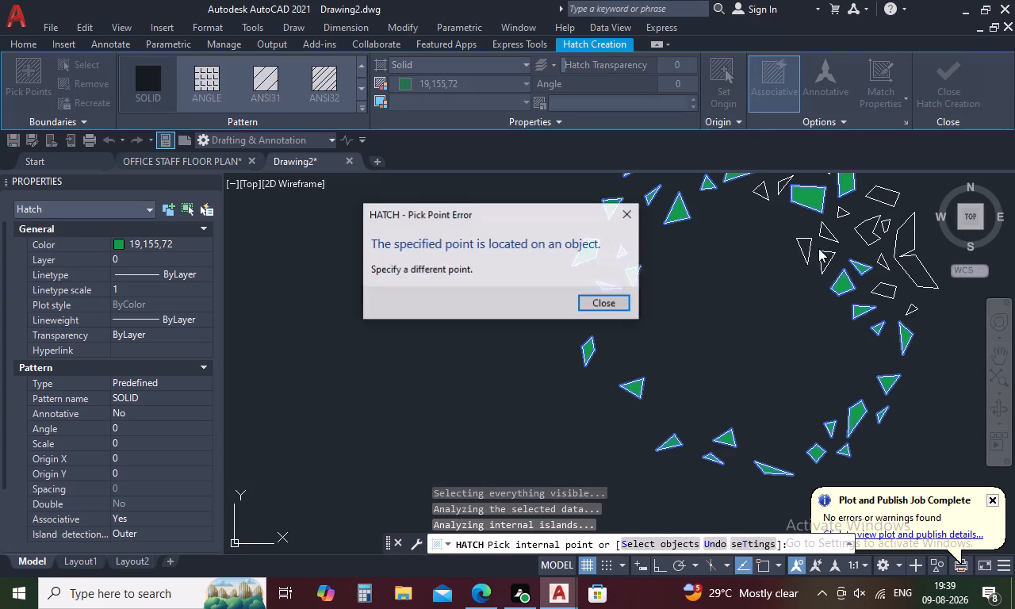
click(617, 299)
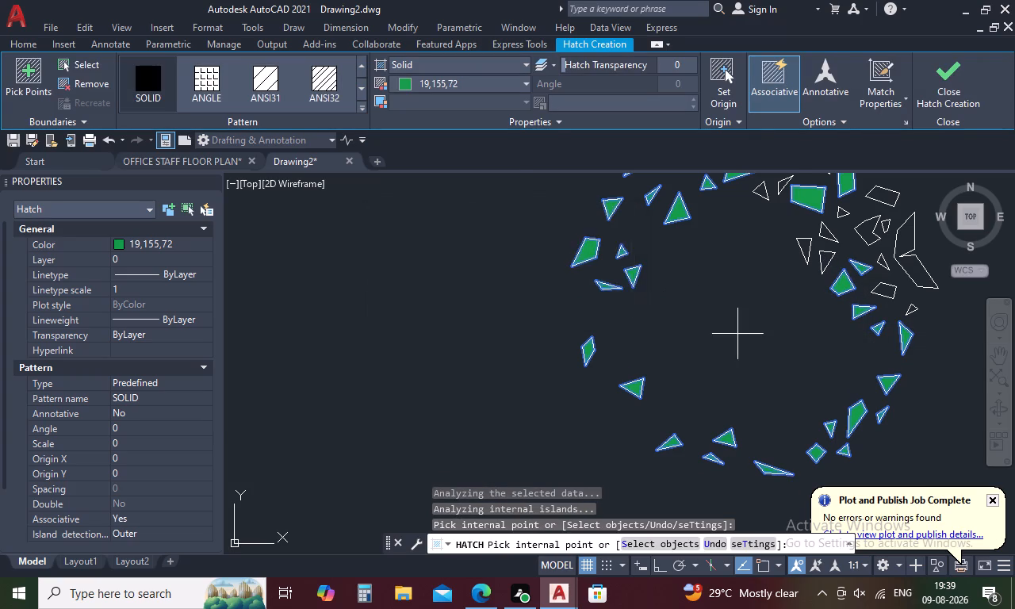
scroll(737, 334, down, 2)
scroll(799, 294, up, 3)
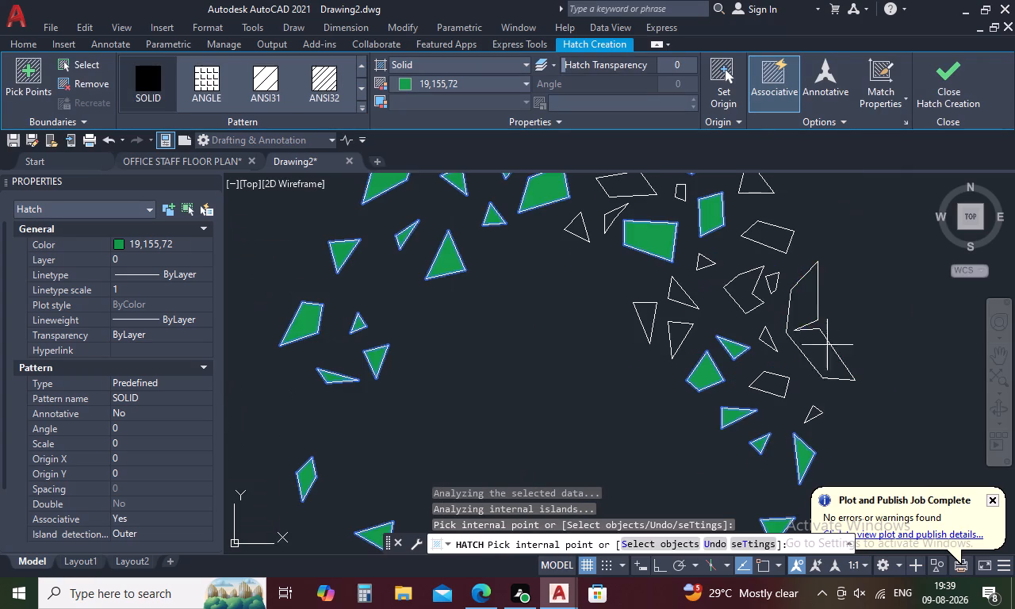
click(819, 358)
click(776, 381)
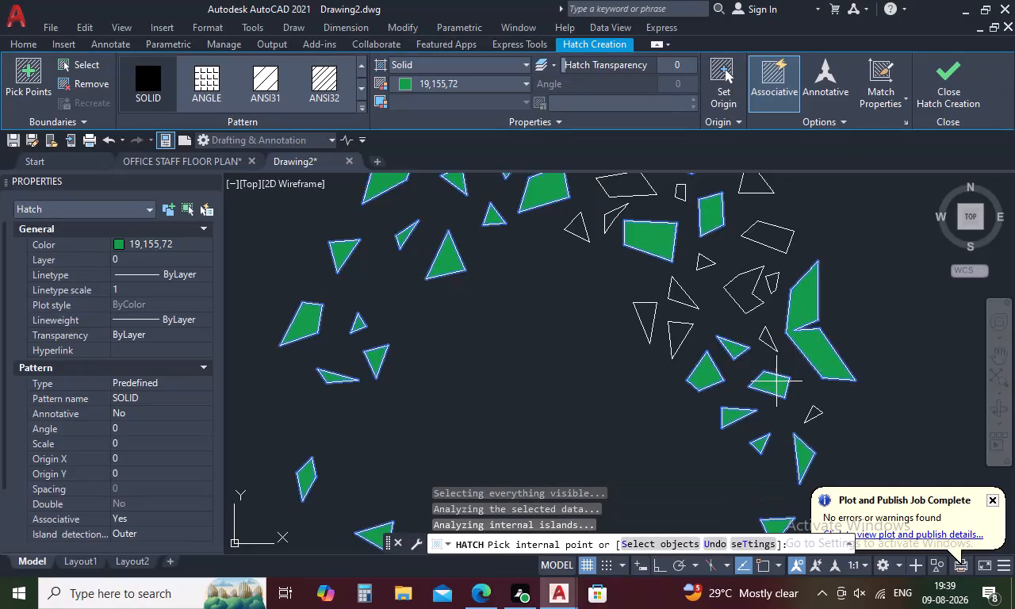
click(813, 416)
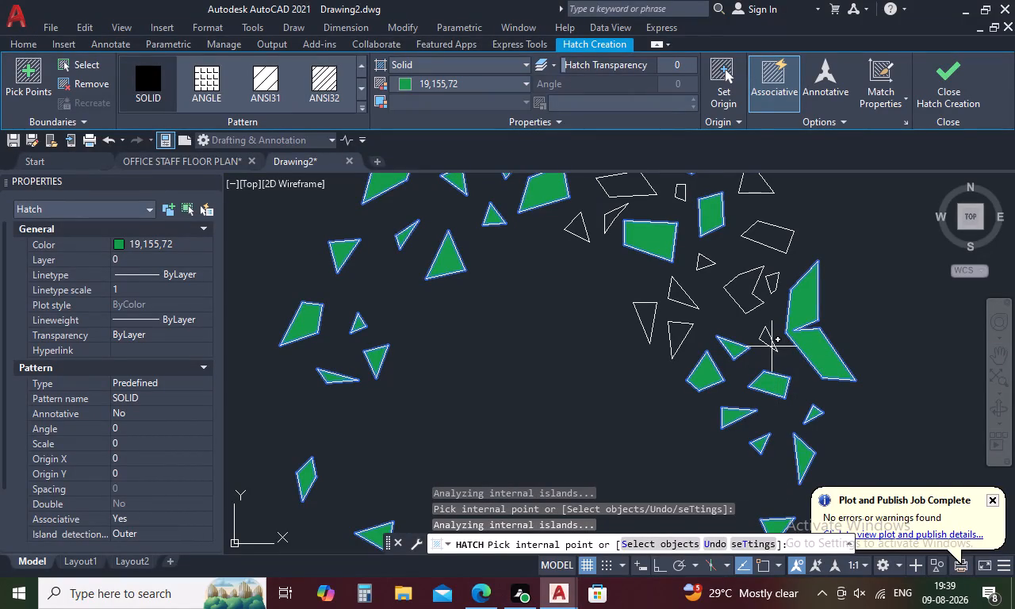
click(769, 339)
Fill the notched leaf and the surrounding leaf shapes in the shrub's northeastern cluster with the green solid hatch.
click(747, 287)
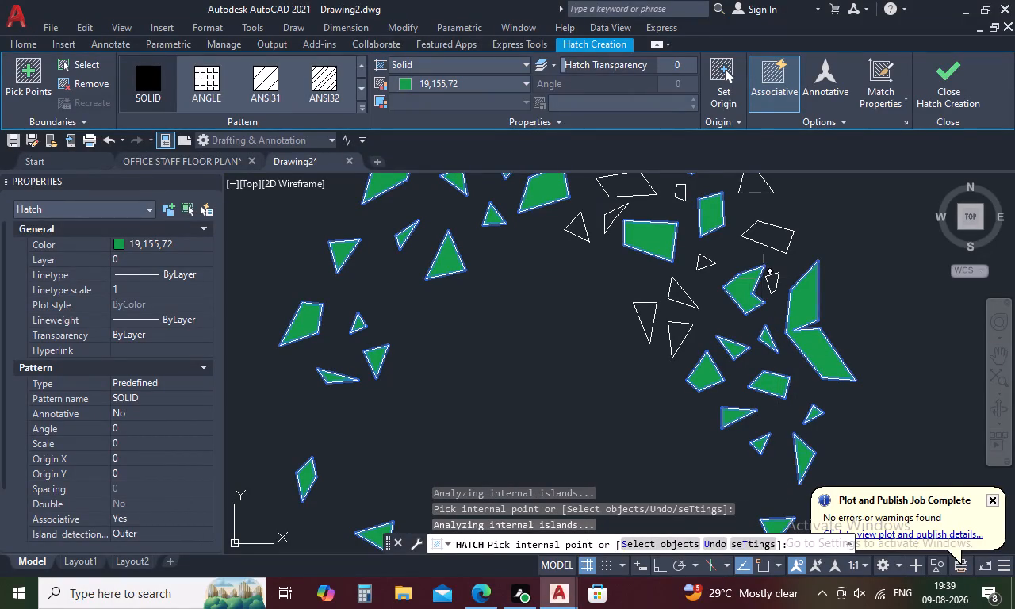
click(771, 278)
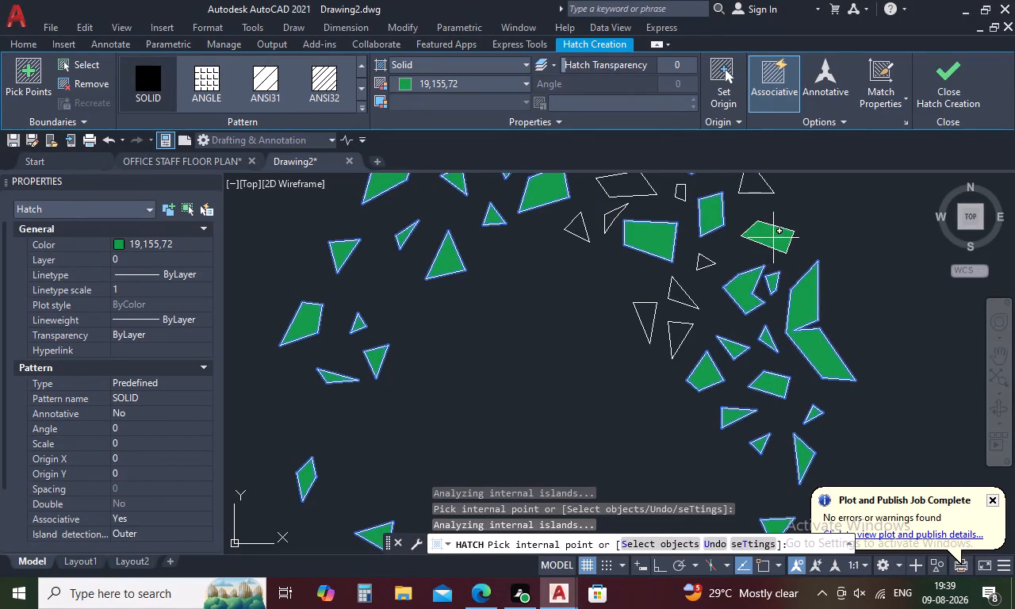
click(773, 237)
click(706, 259)
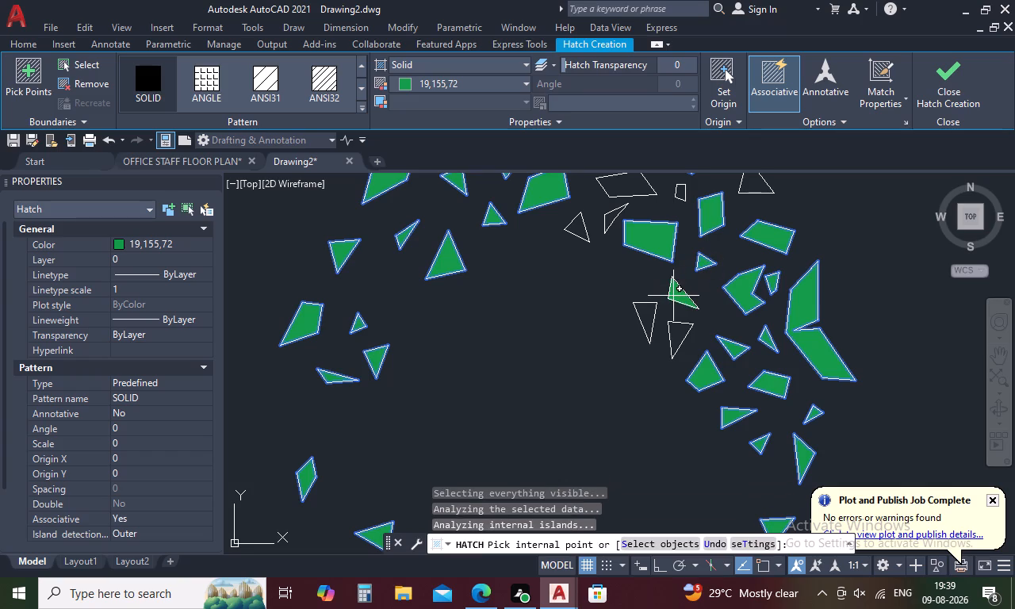
click(673, 296)
click(650, 315)
click(677, 339)
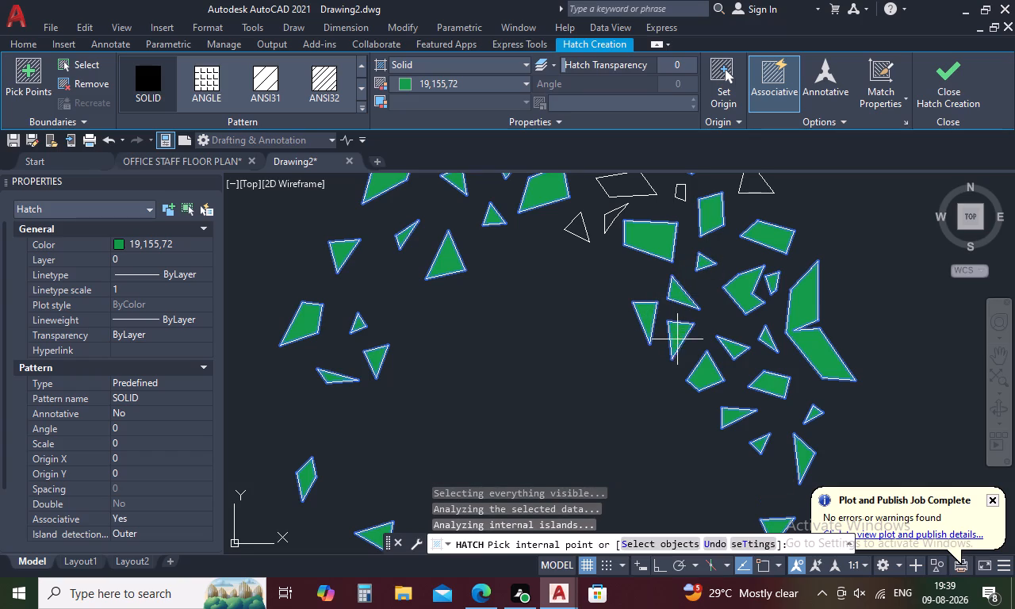
Fill the remaining unfilled leaf shapes on the shrub's northern and northeastern side with the green solid hatch and end the hatch.
click(683, 191)
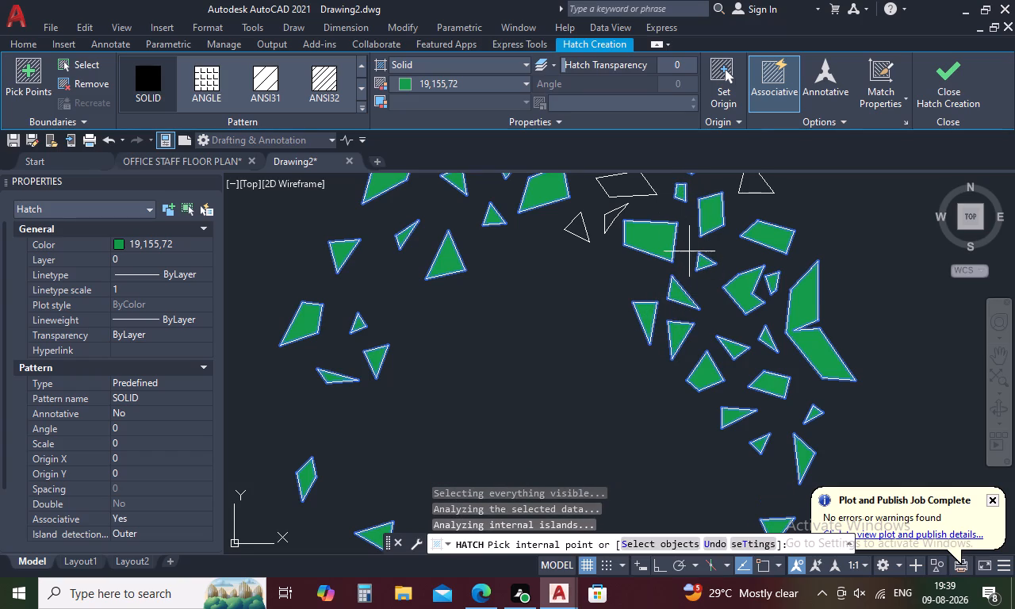
middle_drag(689, 251, 736, 370)
click(678, 305)
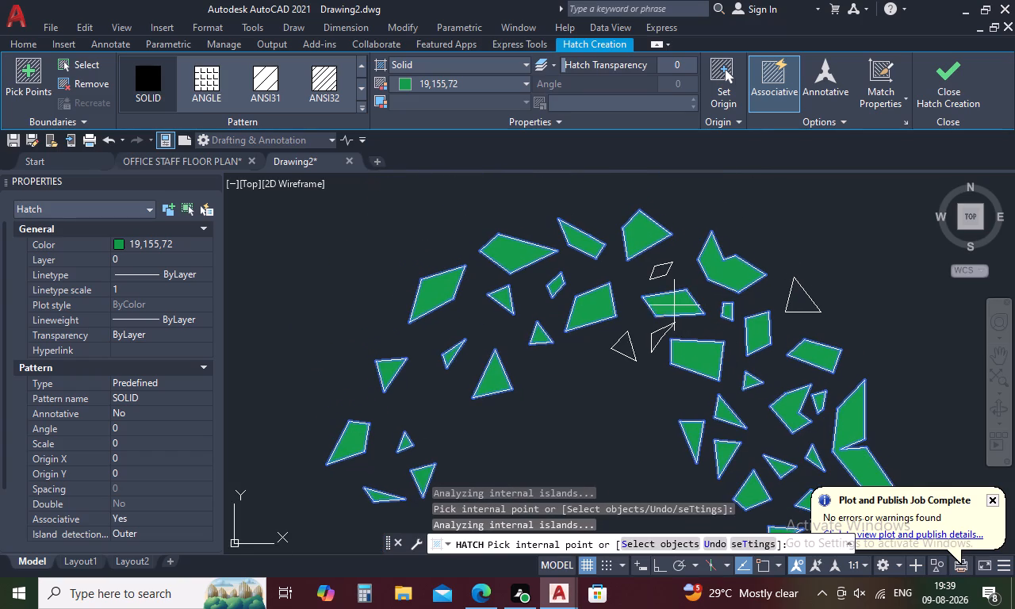
click(661, 335)
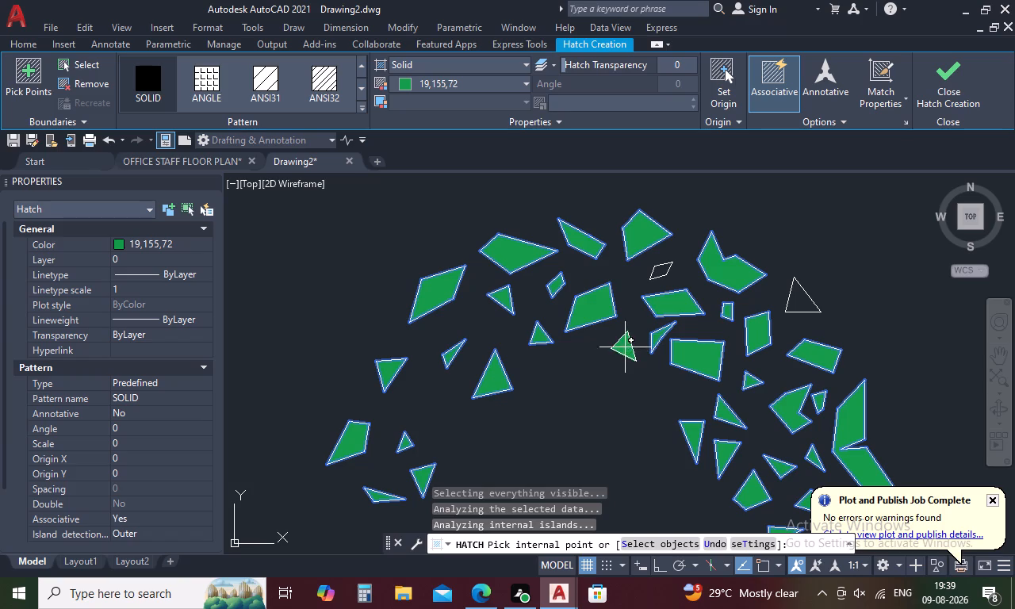
click(625, 347)
click(661, 272)
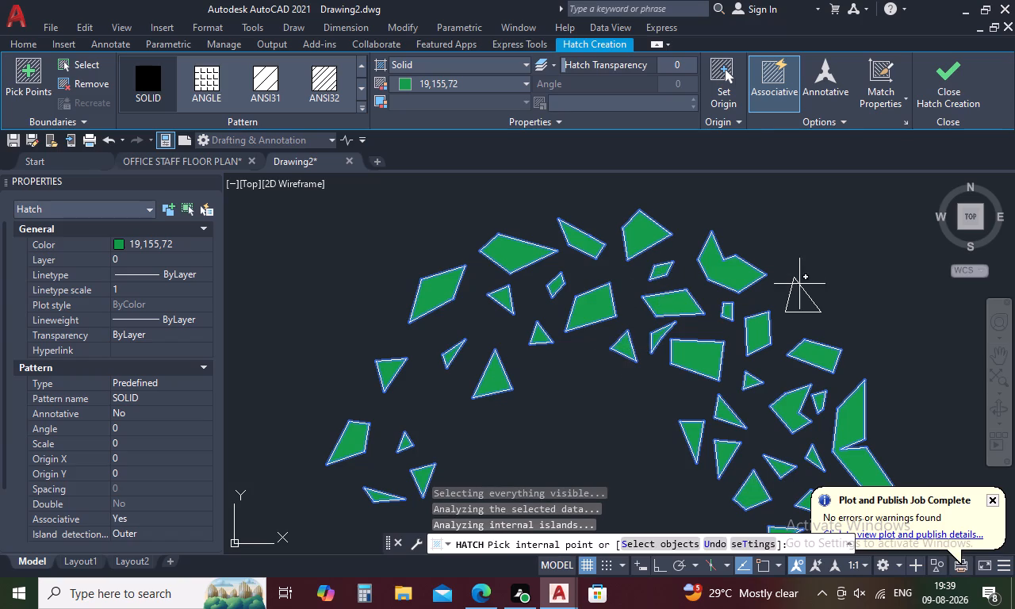
click(799, 293)
scroll(799, 293, down, 2)
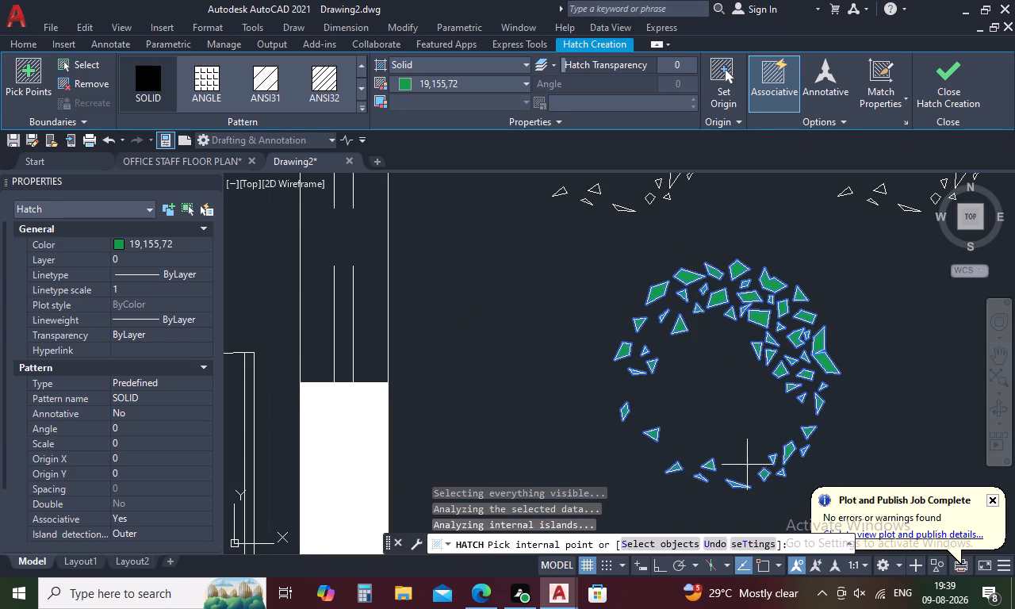
key(Escape)
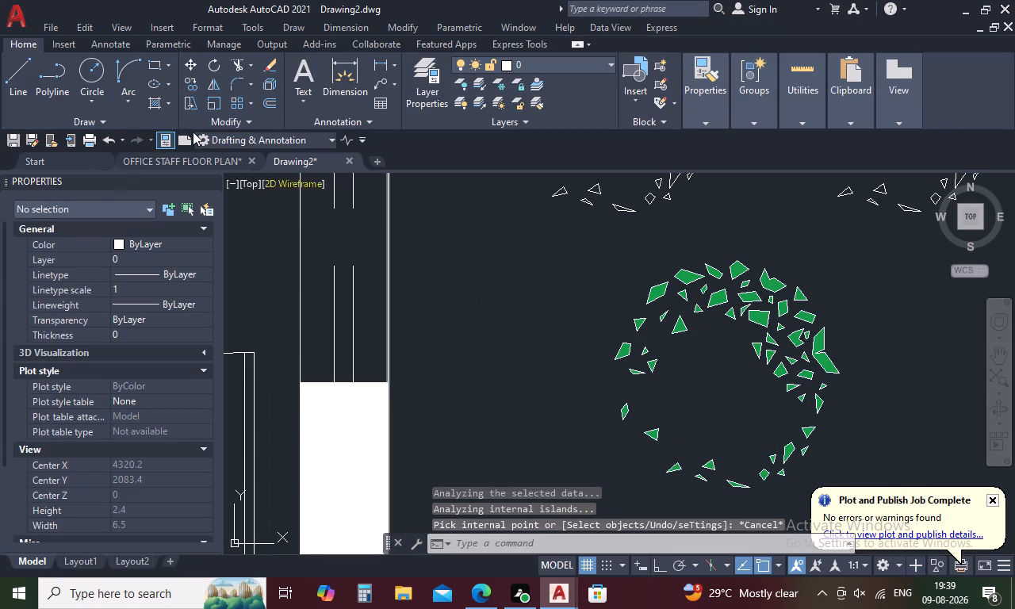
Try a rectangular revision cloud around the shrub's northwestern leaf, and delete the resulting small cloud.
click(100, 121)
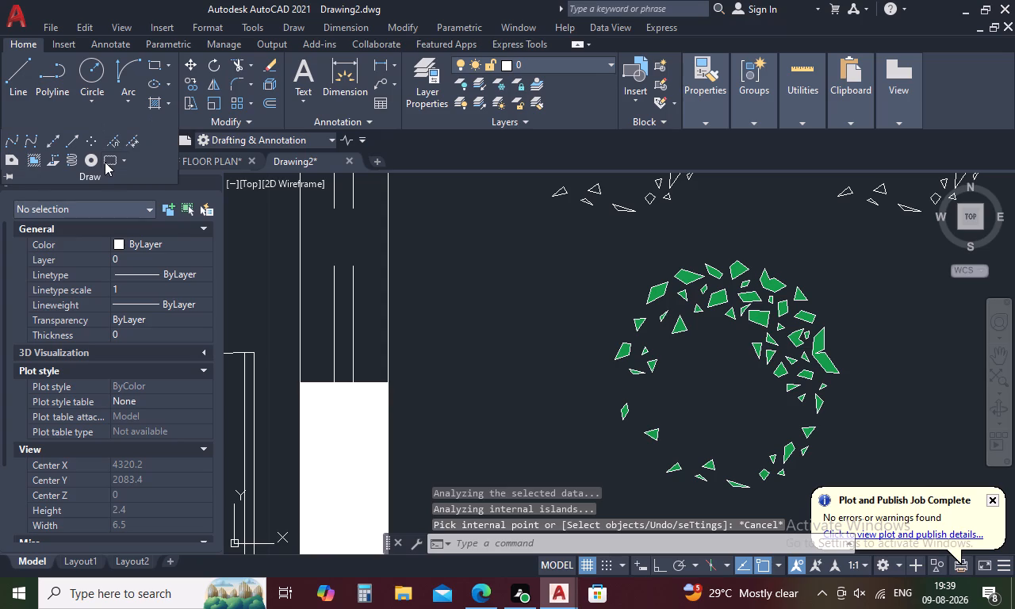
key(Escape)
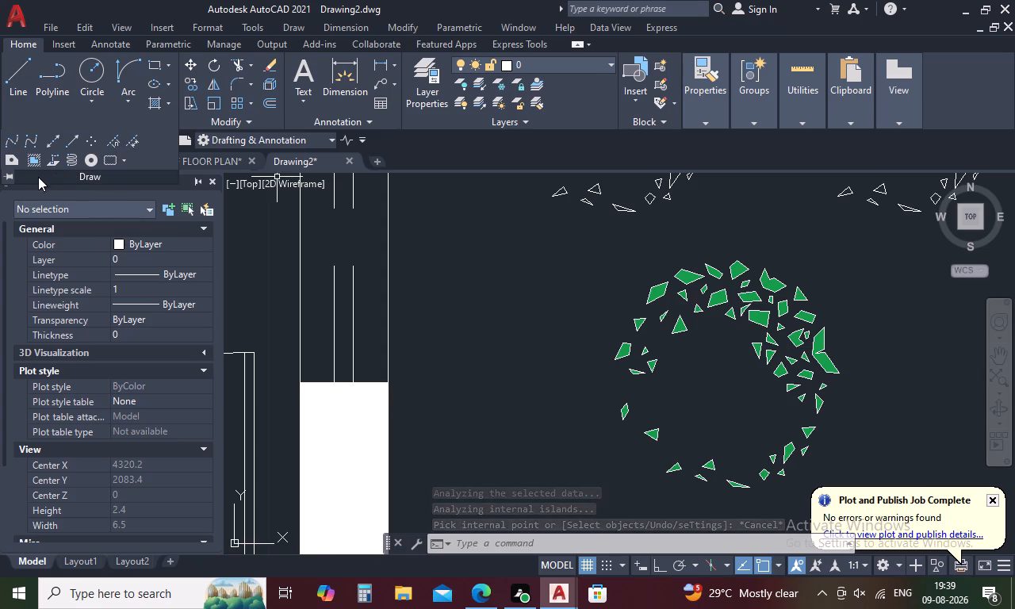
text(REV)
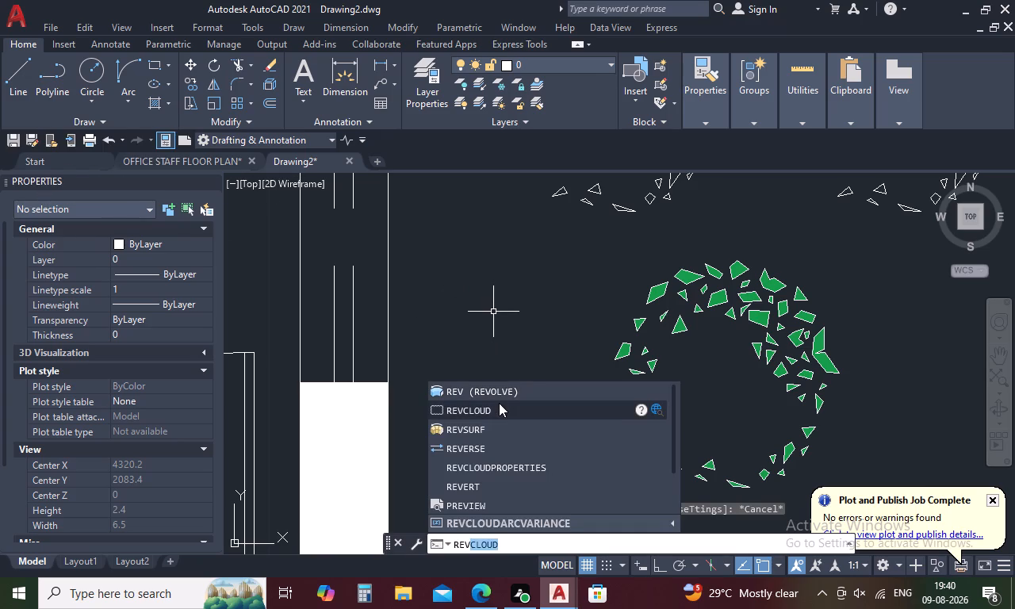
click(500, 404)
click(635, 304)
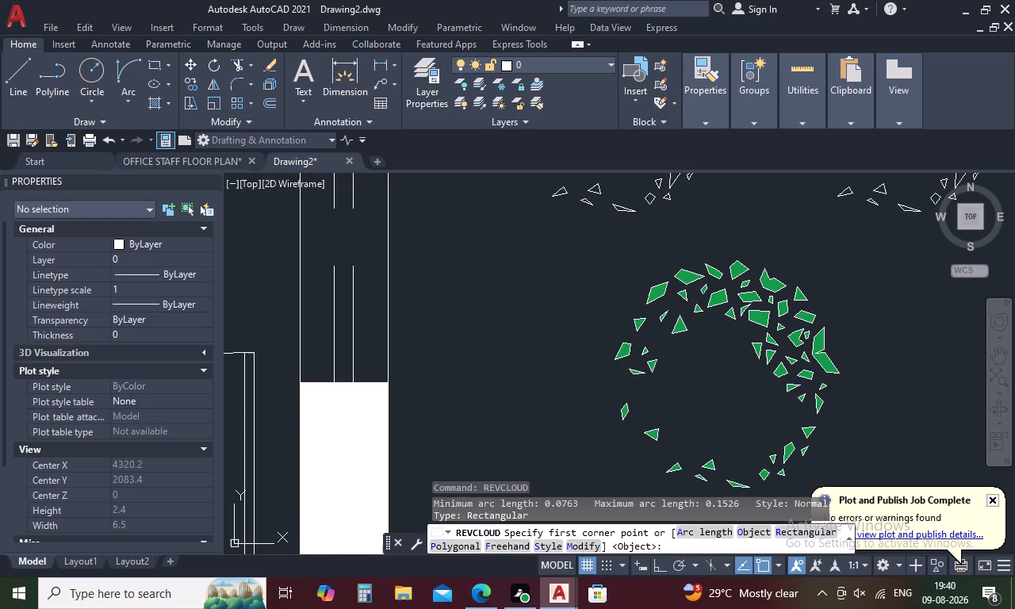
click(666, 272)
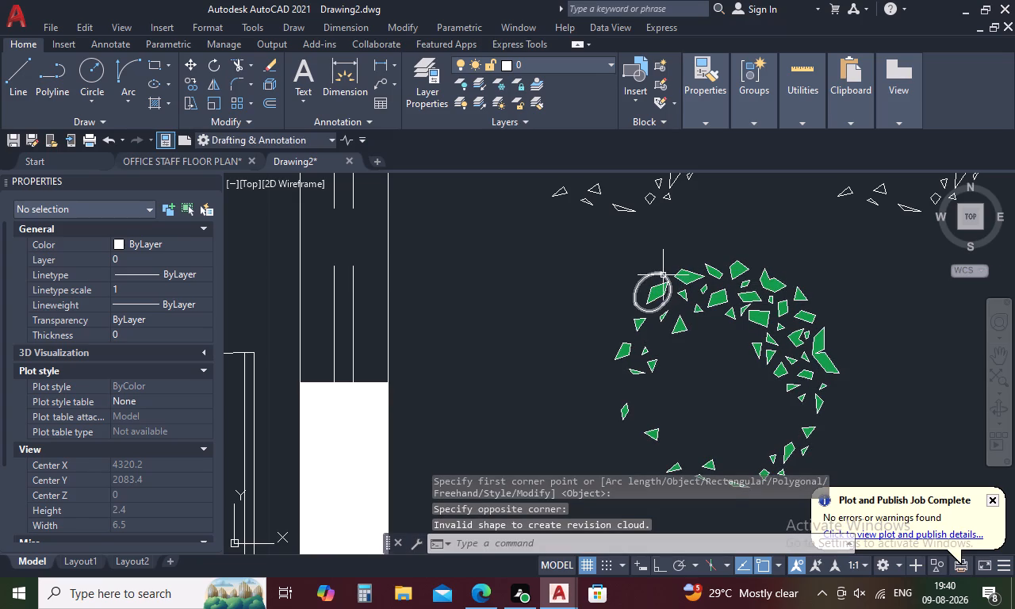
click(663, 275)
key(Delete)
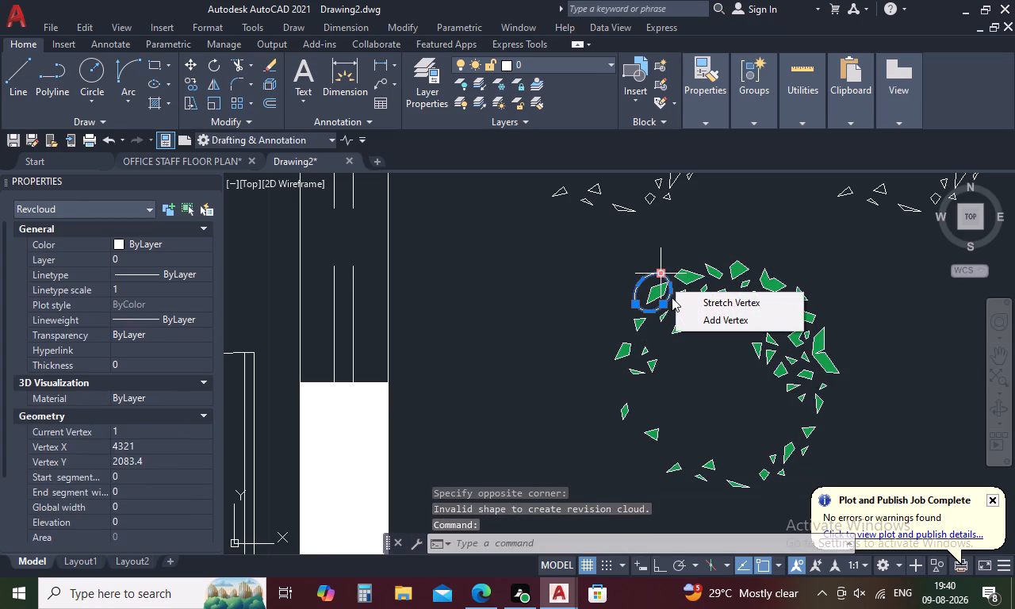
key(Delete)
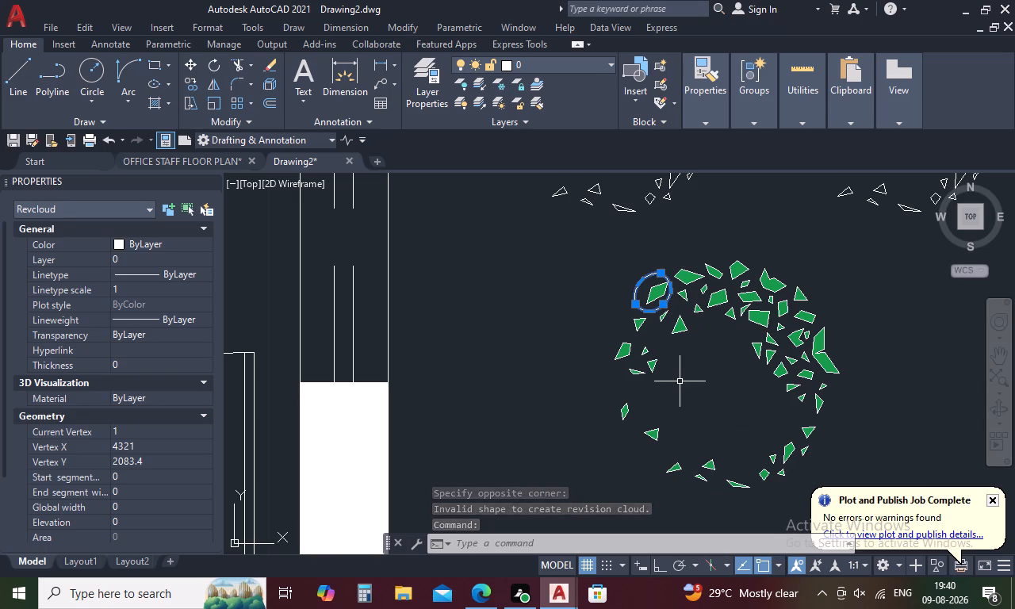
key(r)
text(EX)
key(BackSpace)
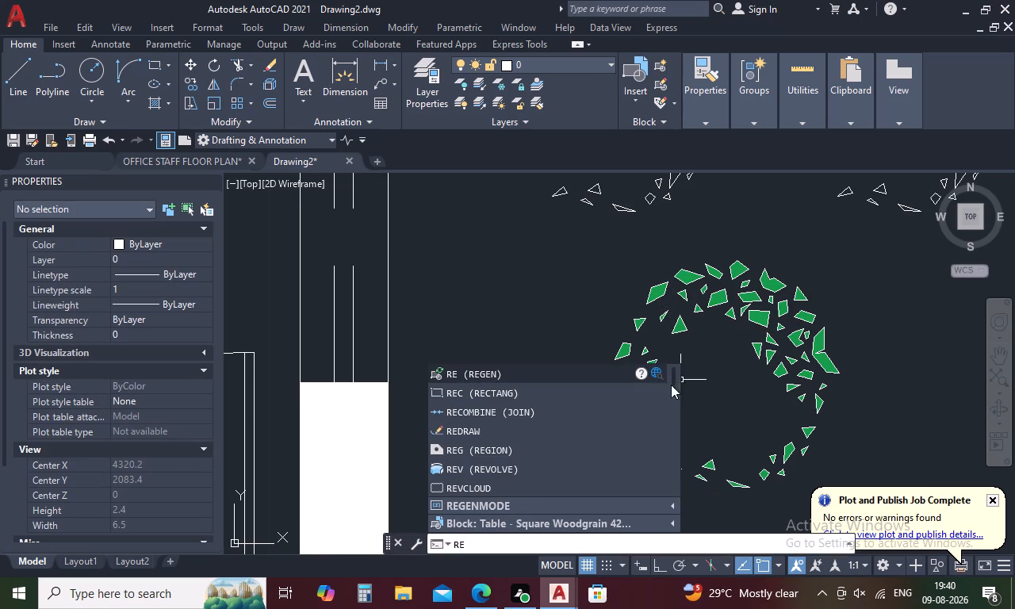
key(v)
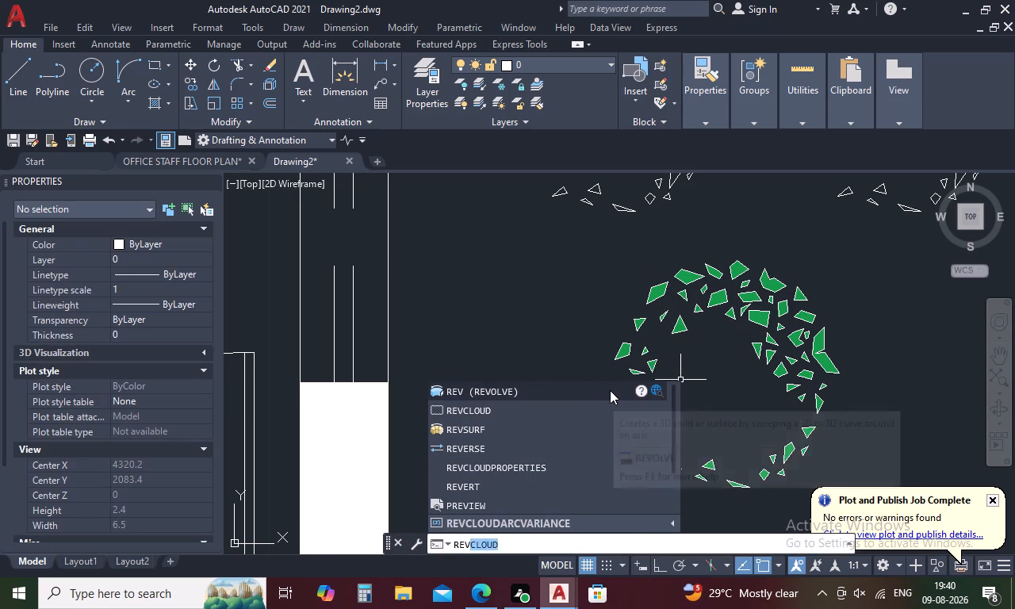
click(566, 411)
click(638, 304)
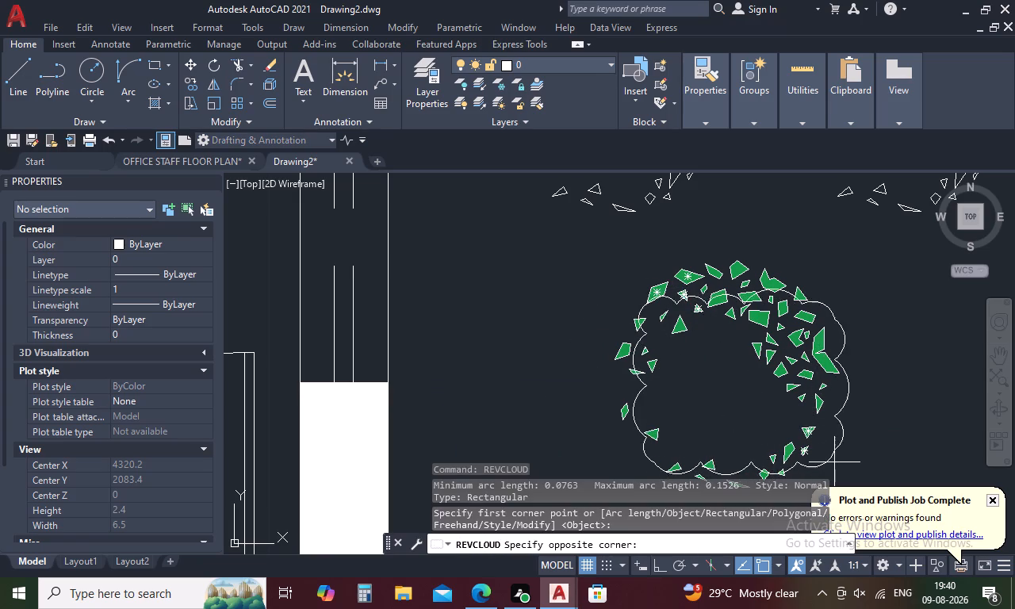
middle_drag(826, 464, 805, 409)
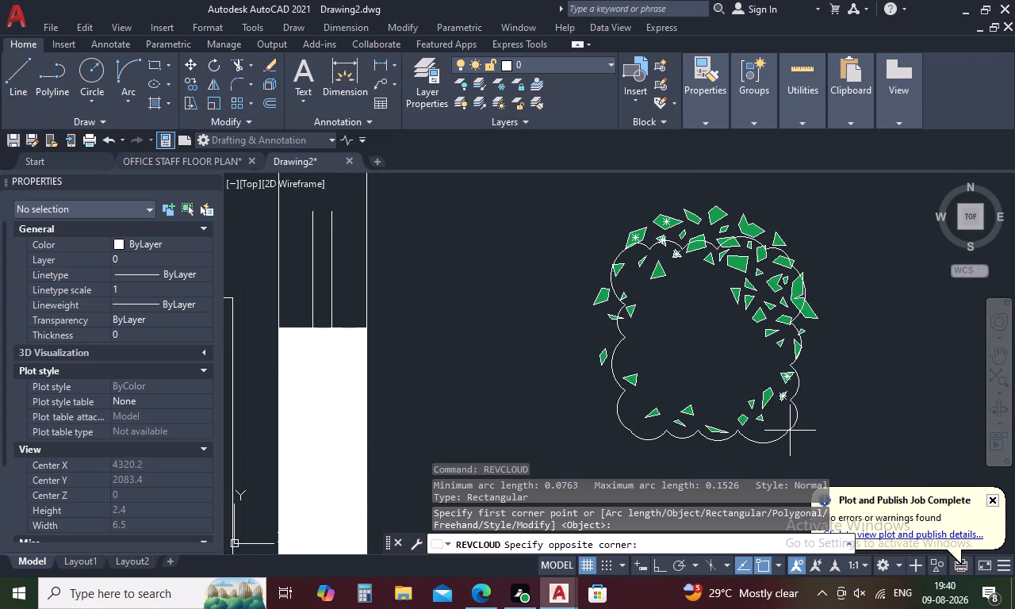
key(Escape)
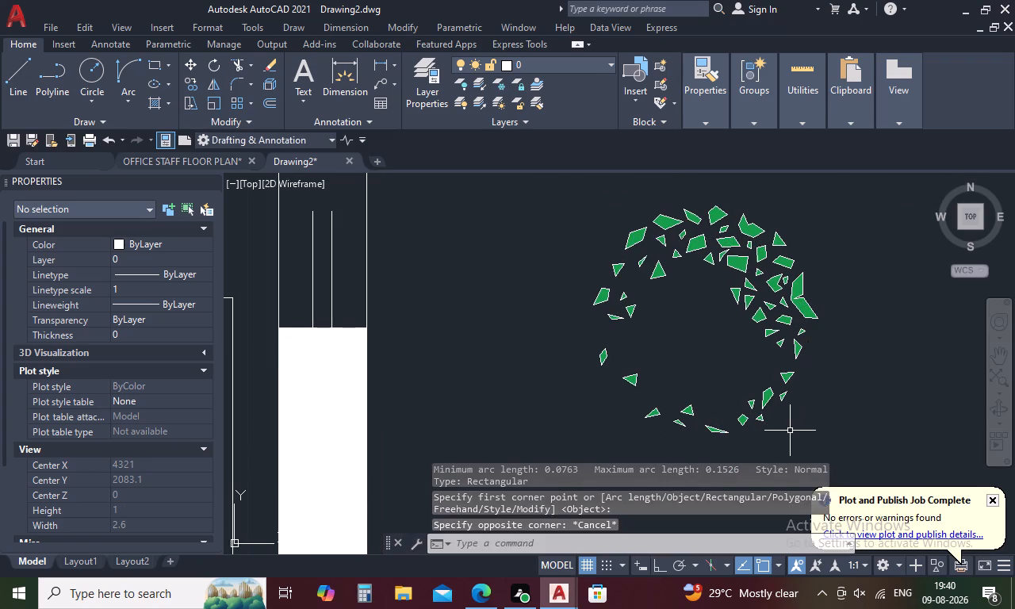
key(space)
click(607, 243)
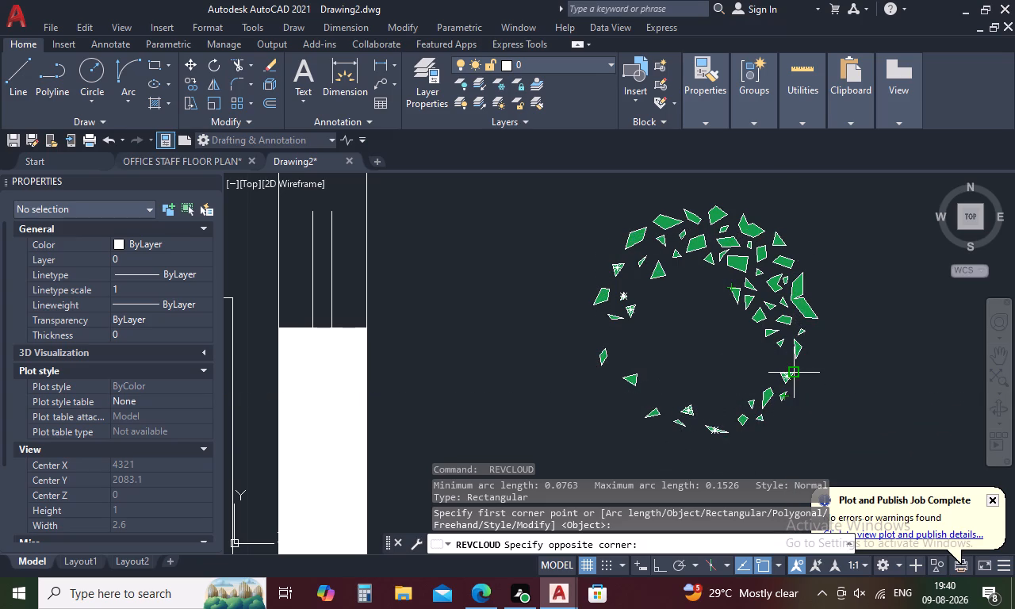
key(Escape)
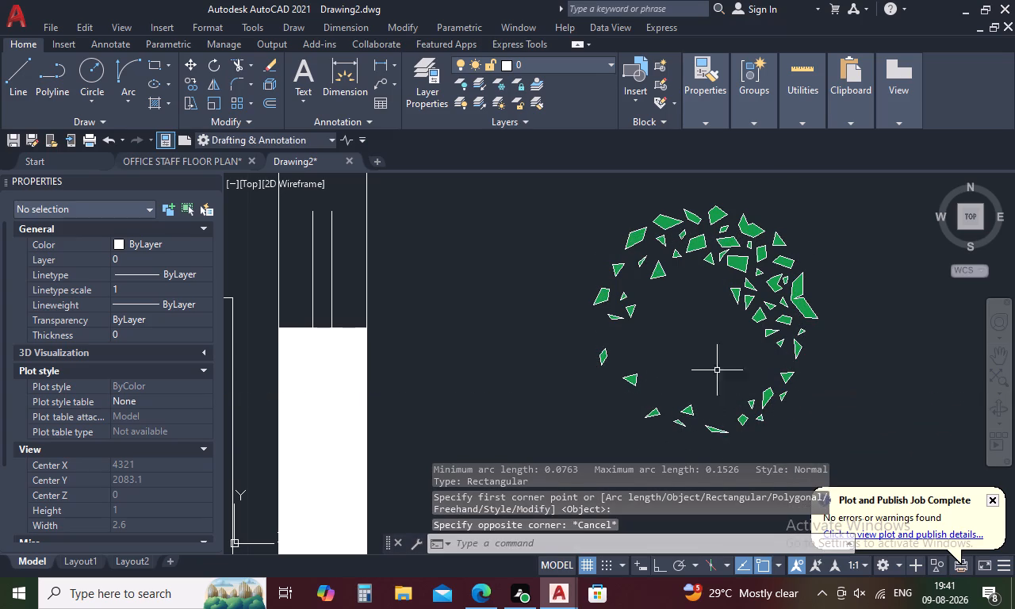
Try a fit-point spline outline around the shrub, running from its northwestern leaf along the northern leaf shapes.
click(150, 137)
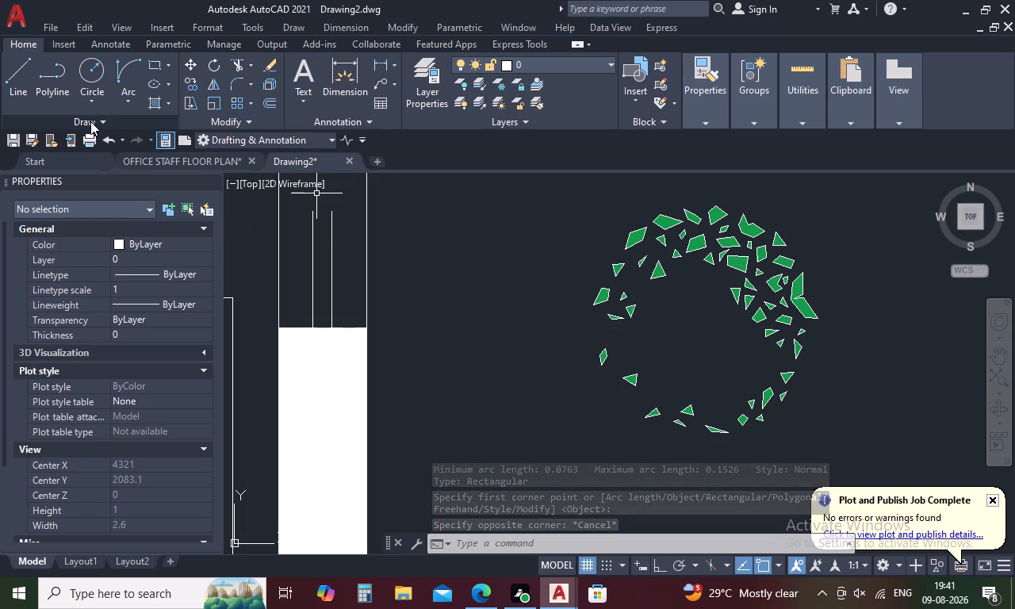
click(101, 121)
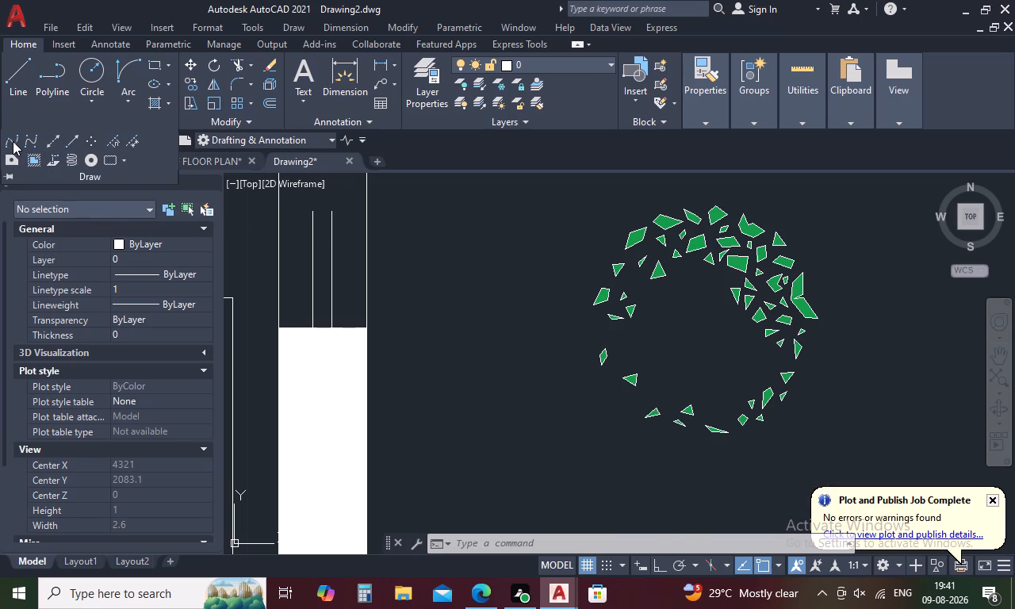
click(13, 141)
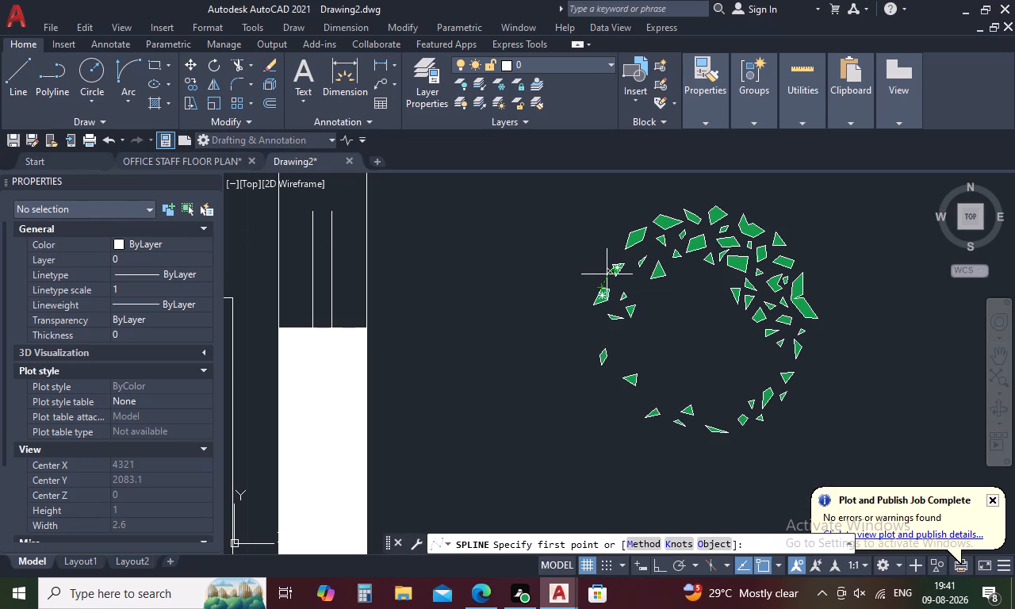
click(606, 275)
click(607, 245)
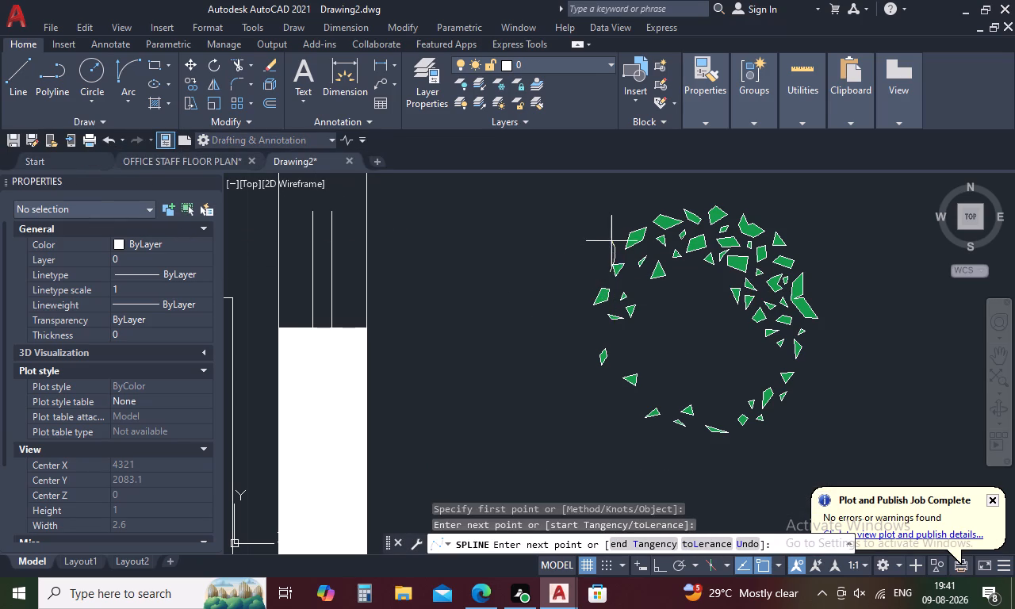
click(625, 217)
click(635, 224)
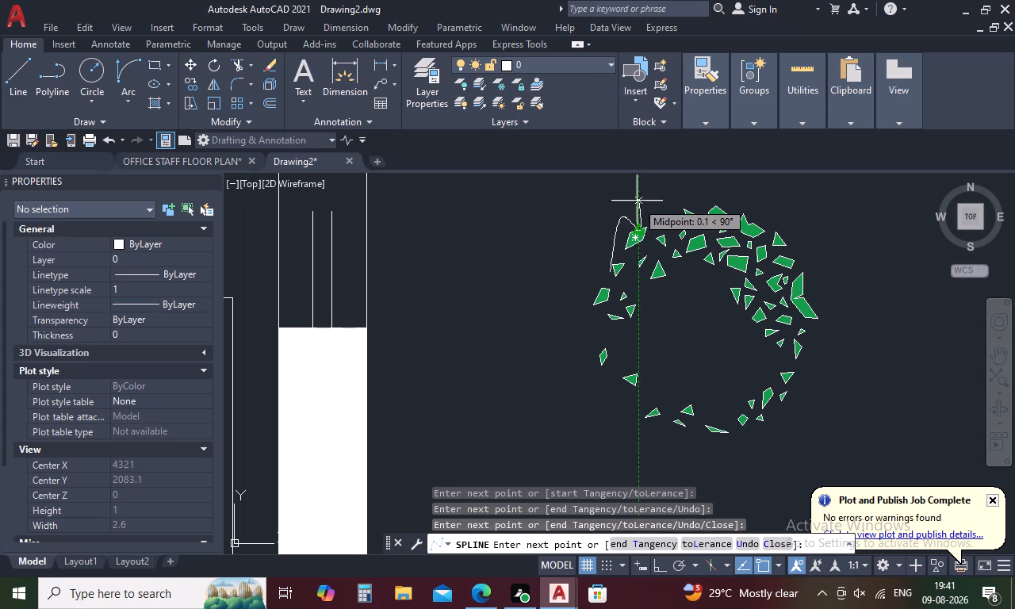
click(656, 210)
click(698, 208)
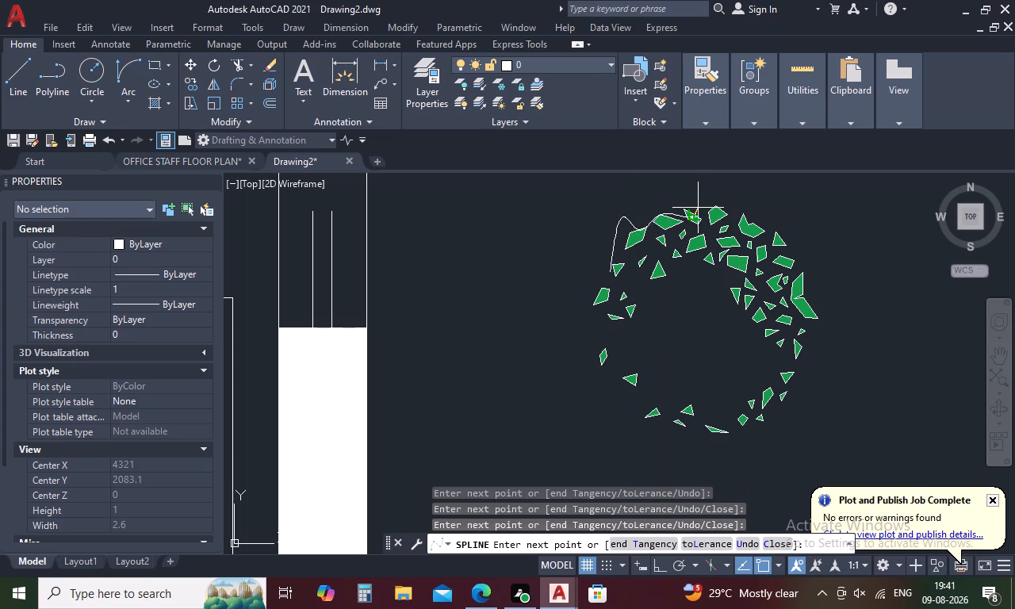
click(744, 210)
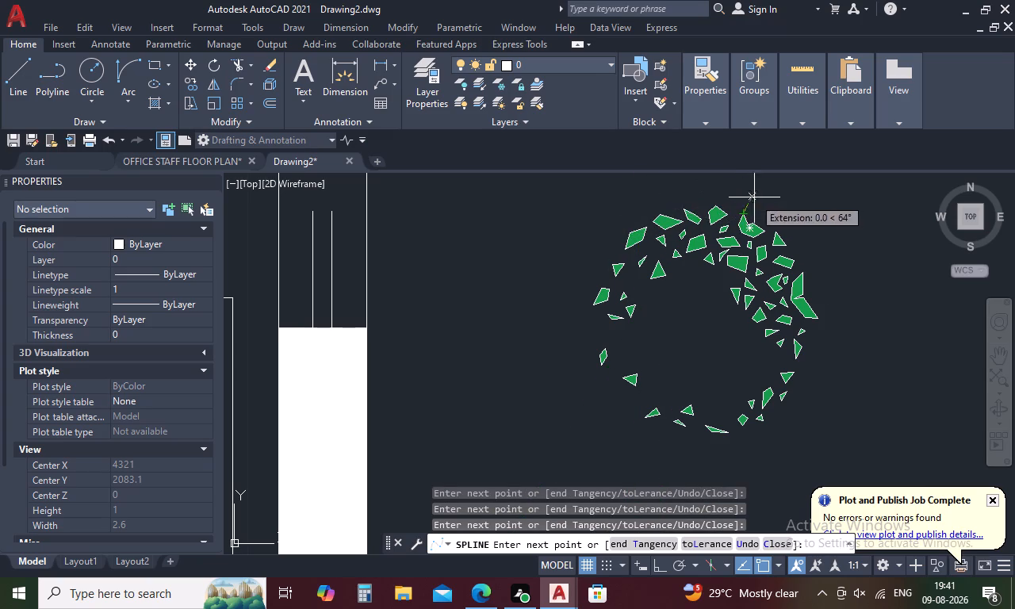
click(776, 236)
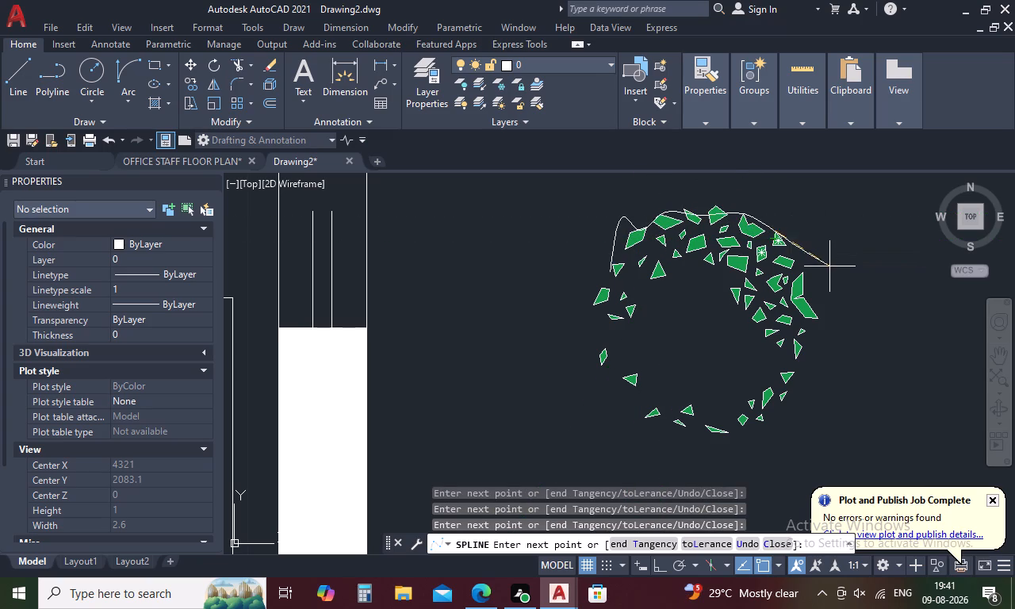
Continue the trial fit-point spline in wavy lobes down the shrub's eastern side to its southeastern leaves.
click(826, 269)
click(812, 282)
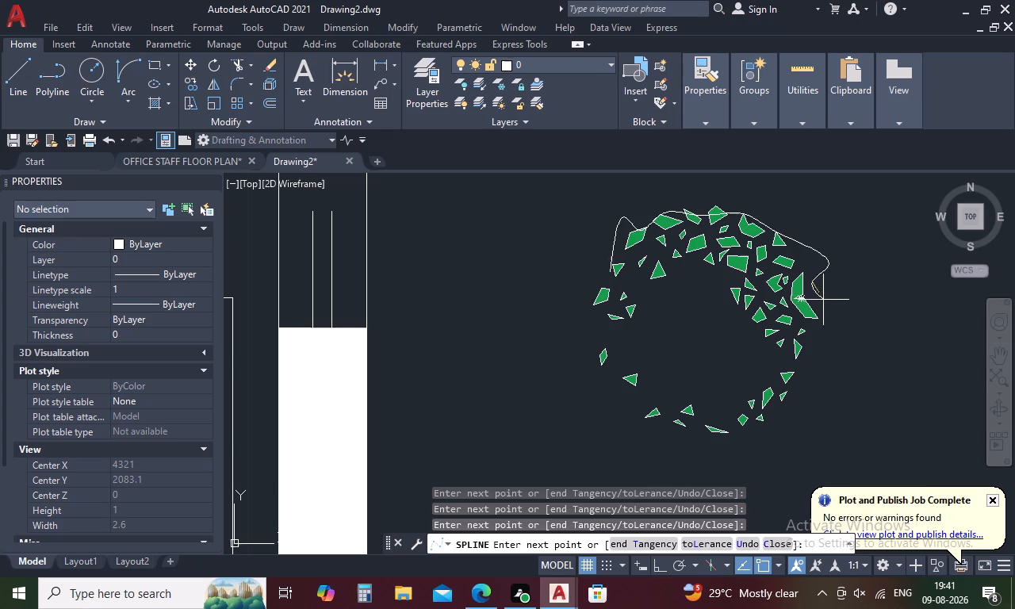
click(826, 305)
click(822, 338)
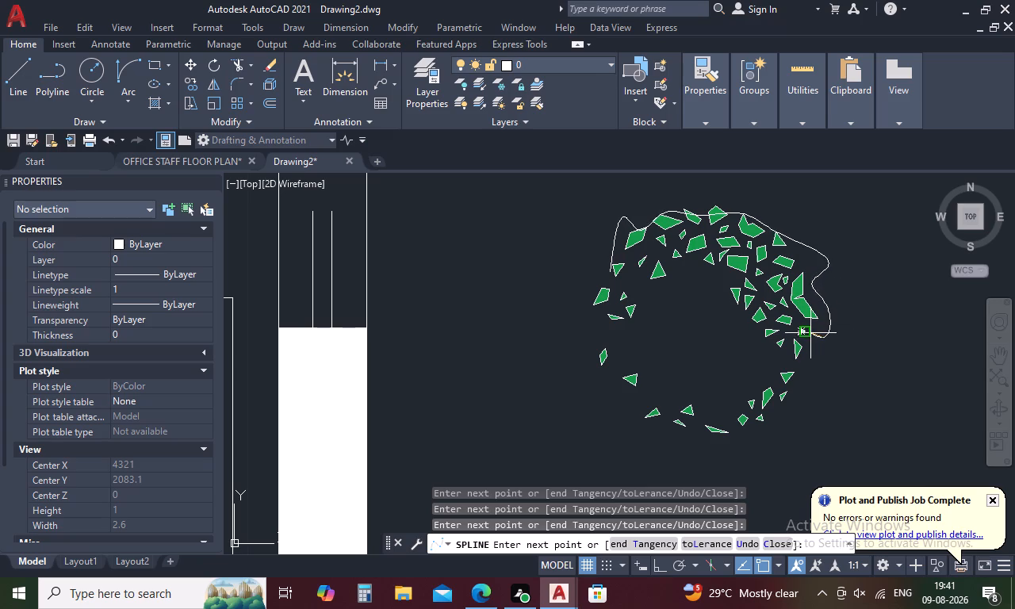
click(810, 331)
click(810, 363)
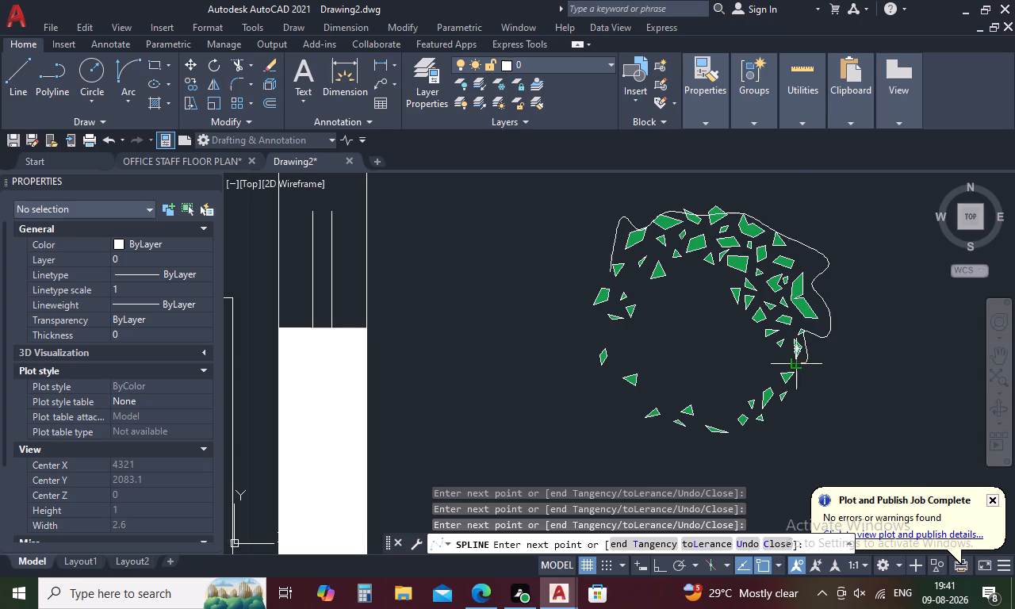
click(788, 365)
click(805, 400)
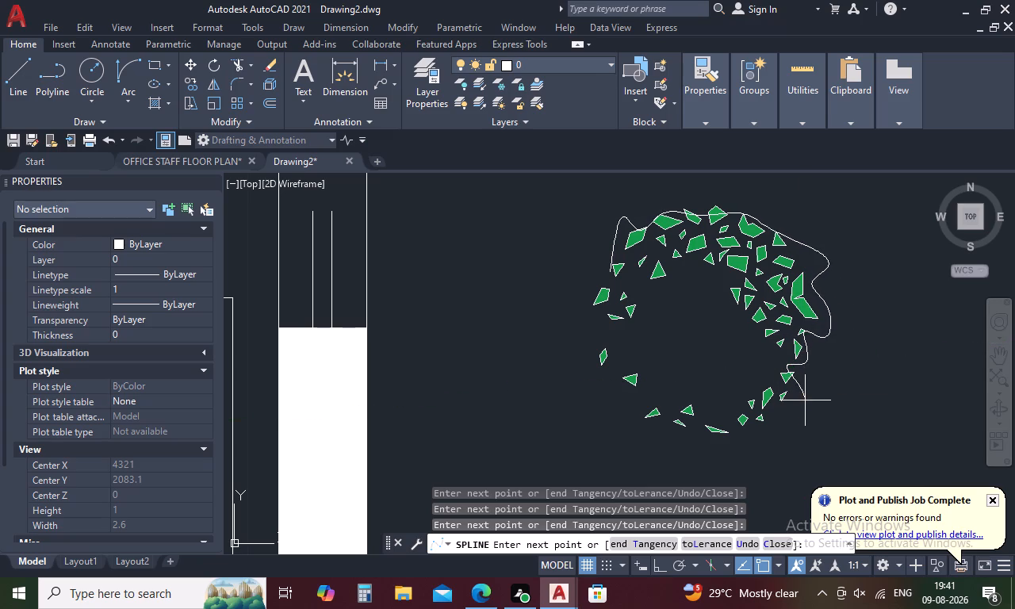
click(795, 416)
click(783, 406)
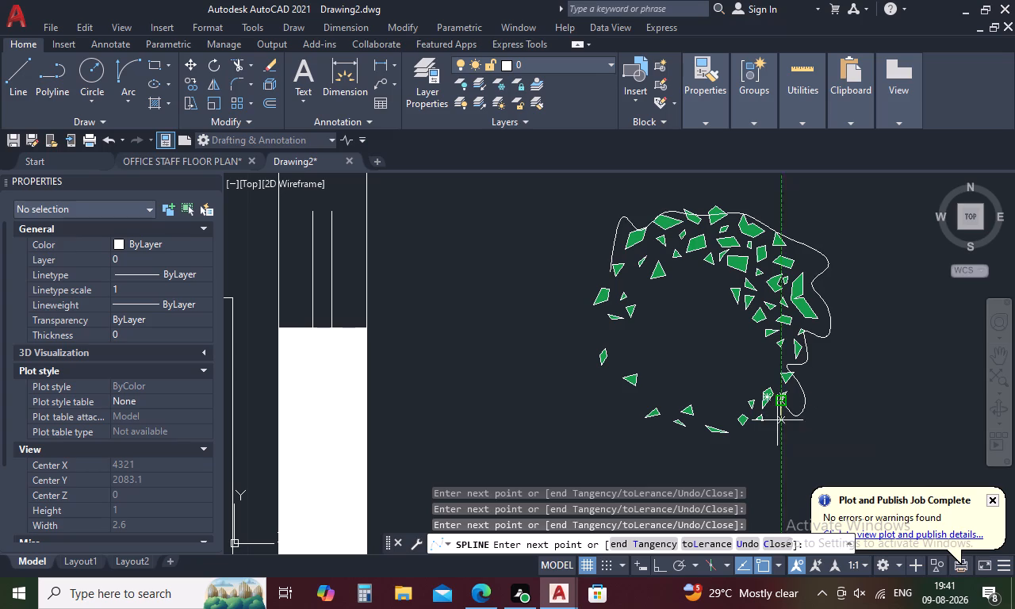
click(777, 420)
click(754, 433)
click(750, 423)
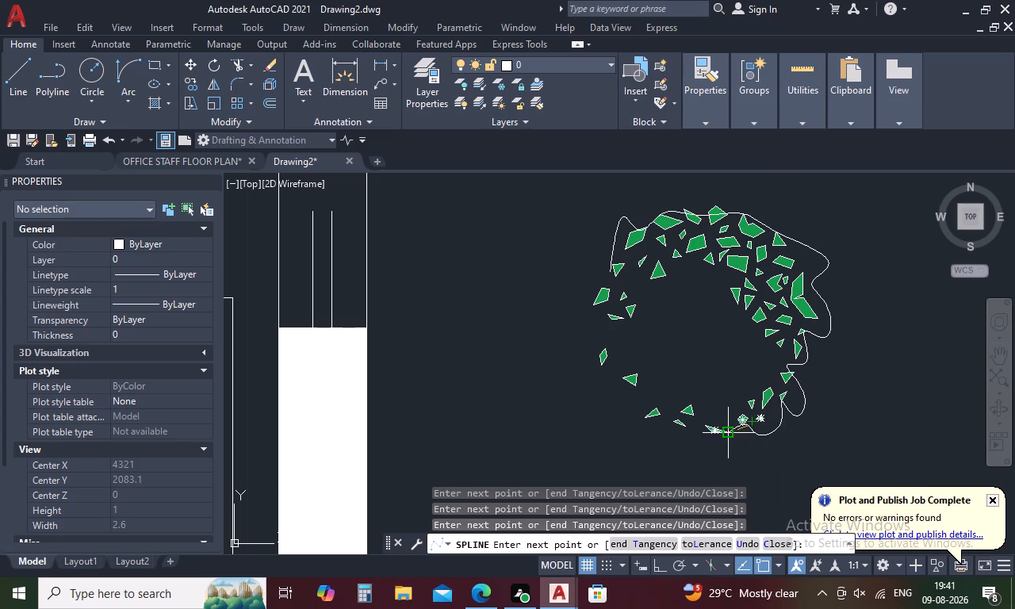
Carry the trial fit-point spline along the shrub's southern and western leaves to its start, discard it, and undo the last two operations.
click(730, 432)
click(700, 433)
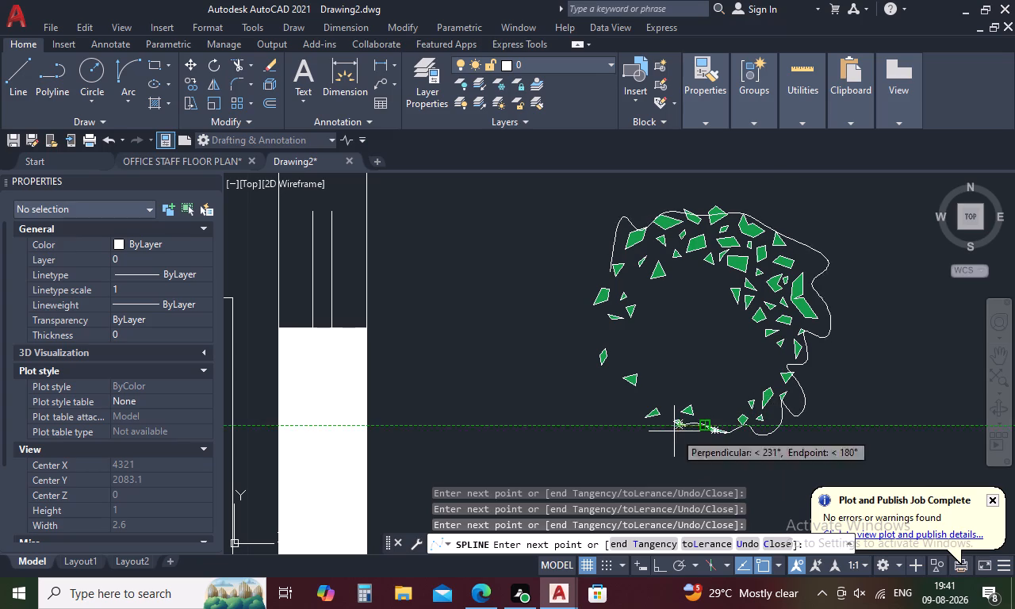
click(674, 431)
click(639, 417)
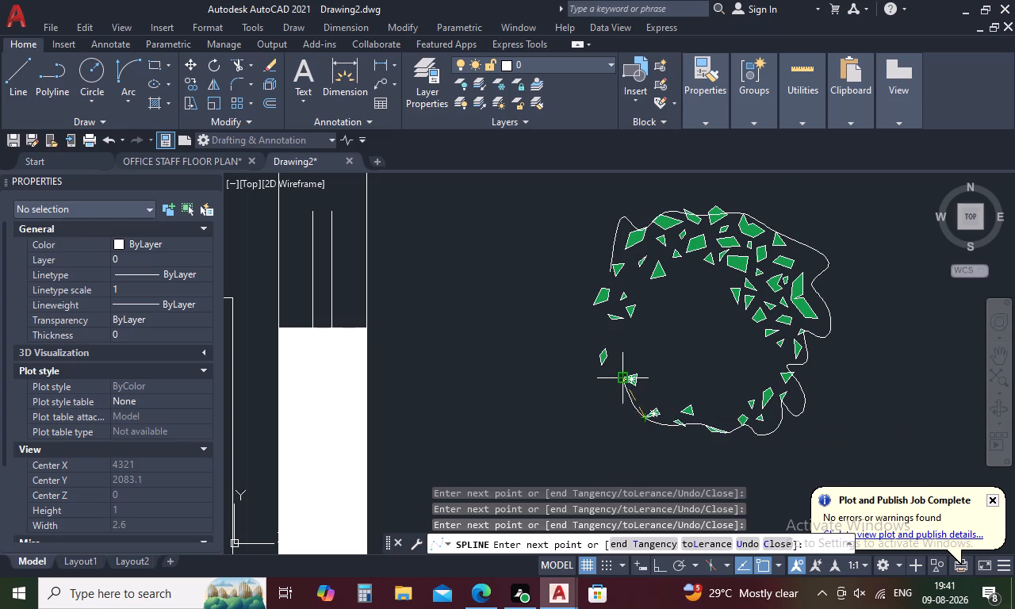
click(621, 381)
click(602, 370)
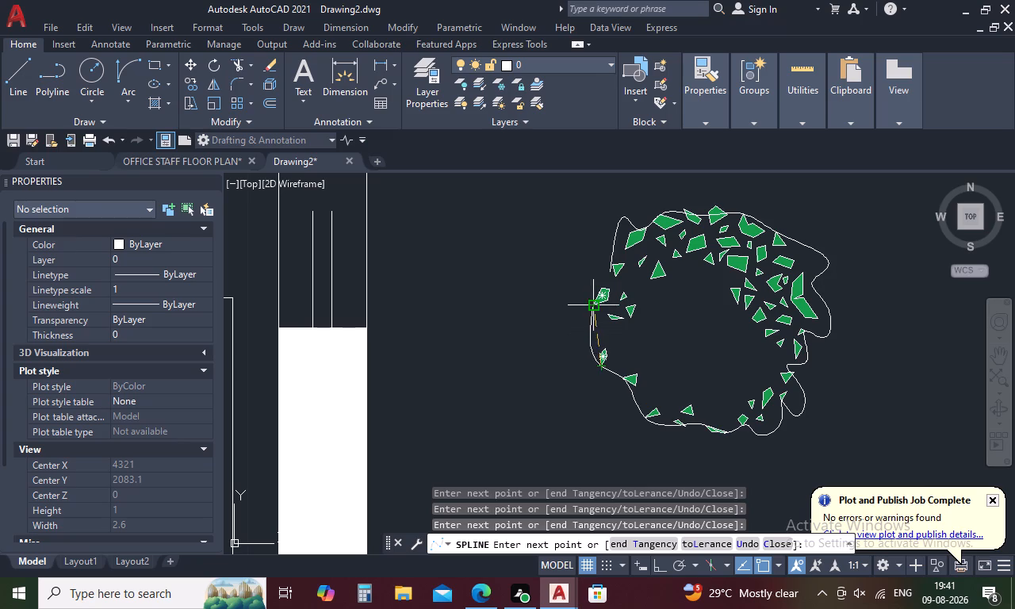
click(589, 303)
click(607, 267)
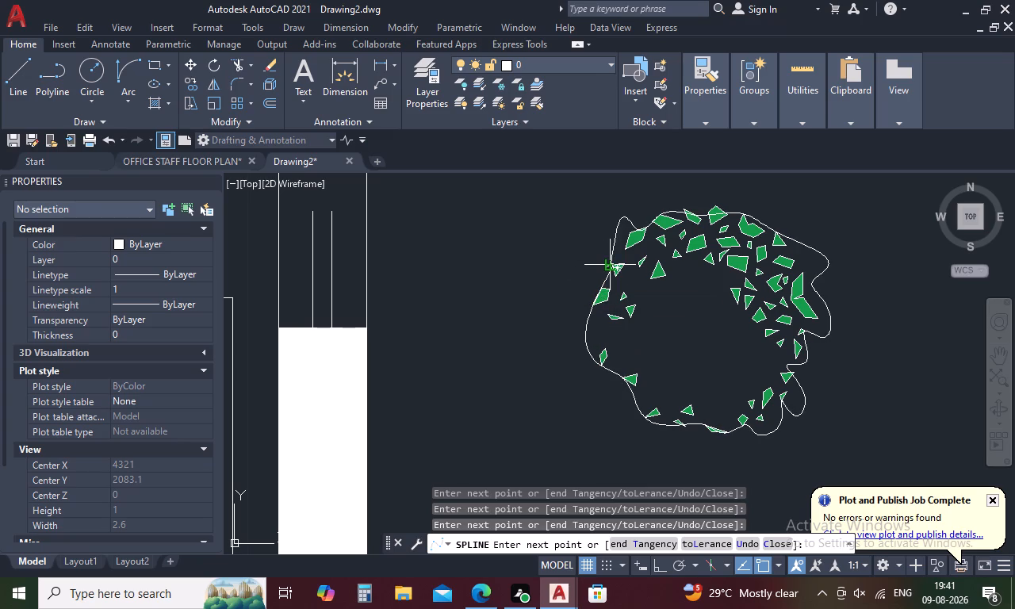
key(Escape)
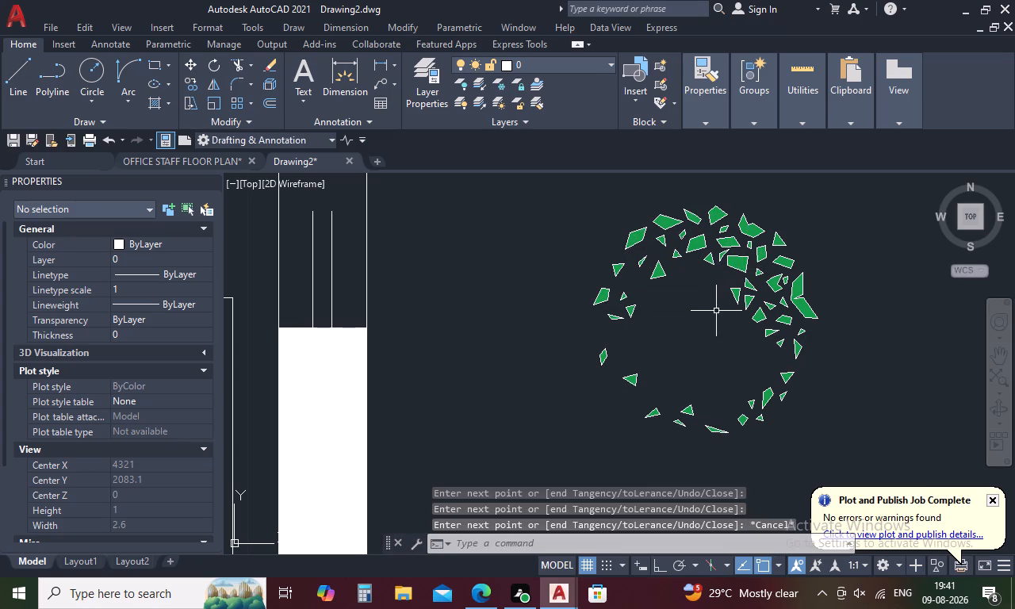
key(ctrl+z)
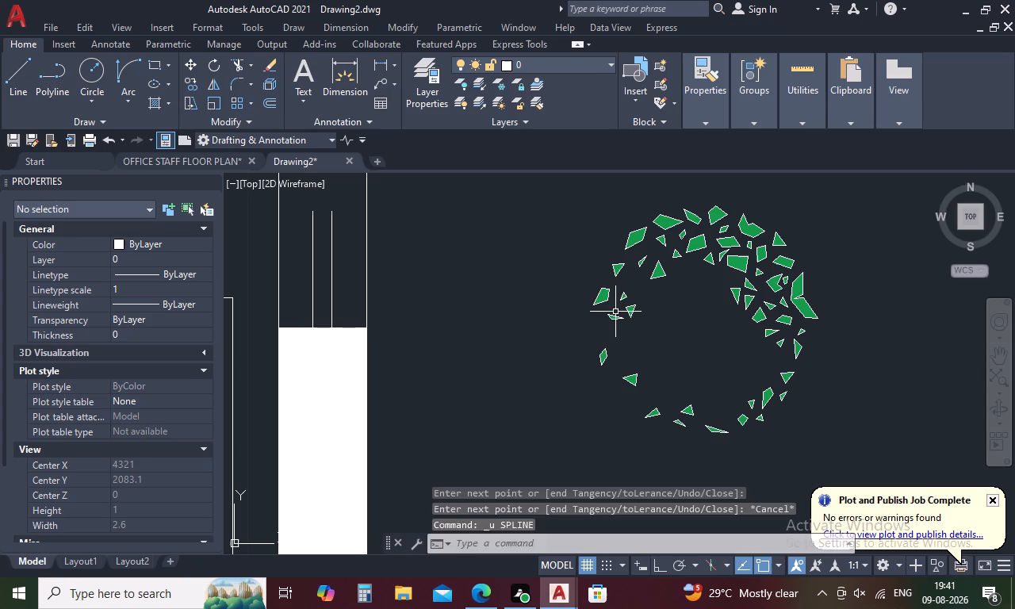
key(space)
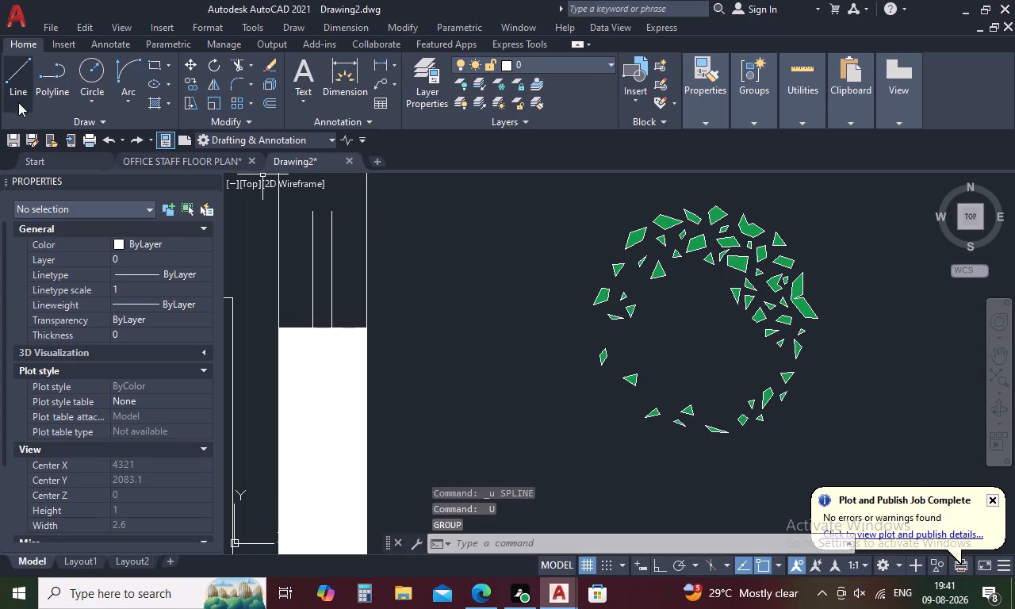
Start a control-vertex spline outline at the shrub's northwestern leaf and shape it in small waves along the northern leaves.
click(90, 119)
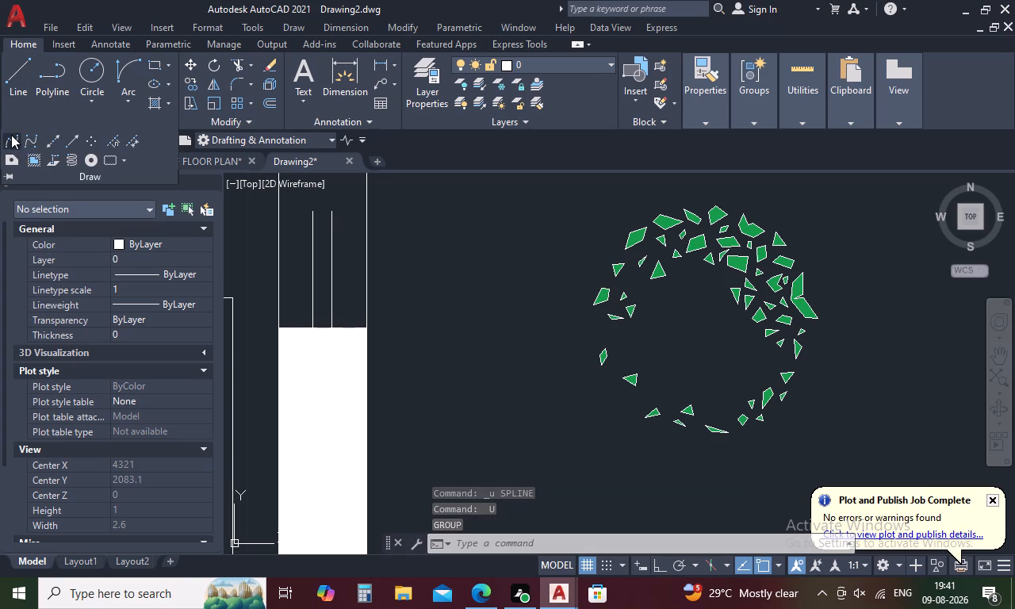
click(11, 135)
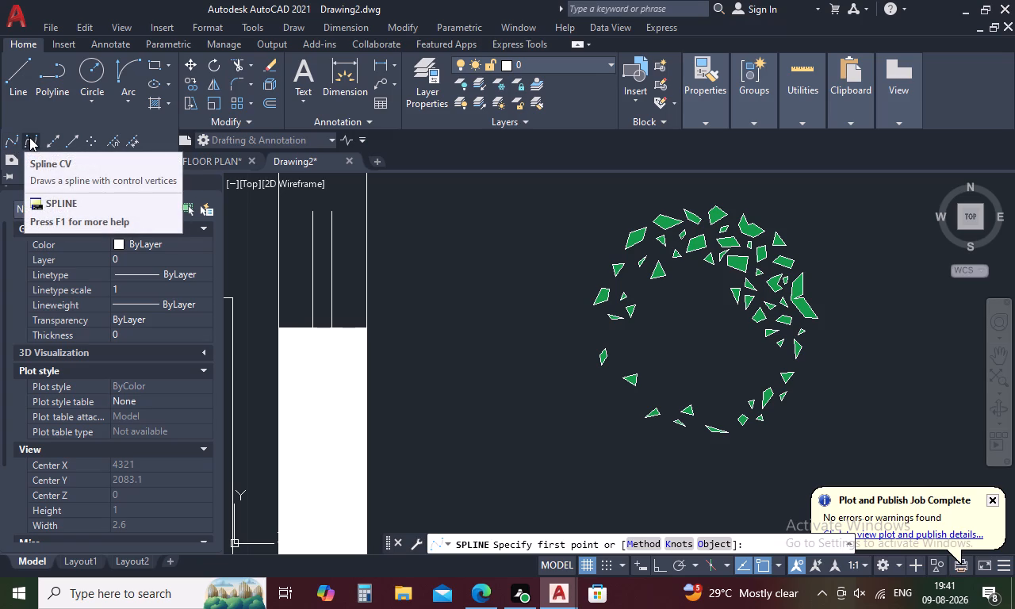
click(29, 137)
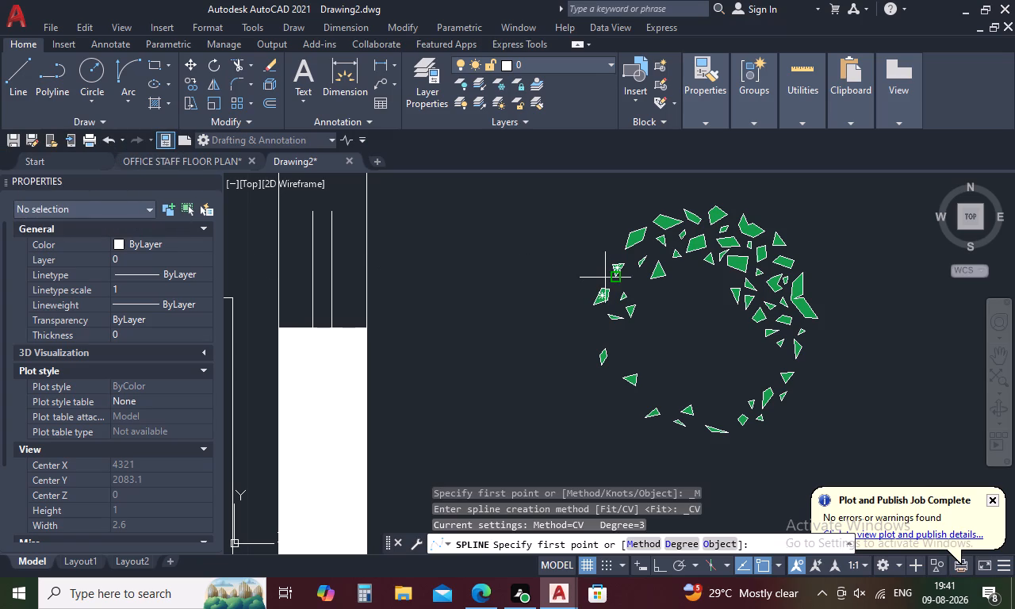
click(605, 278)
click(614, 241)
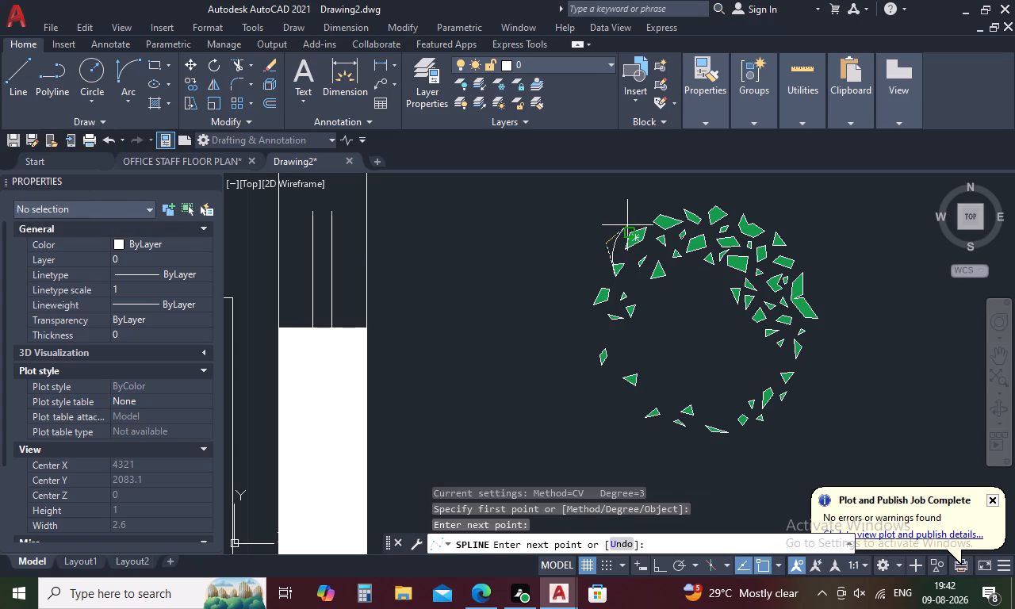
click(641, 222)
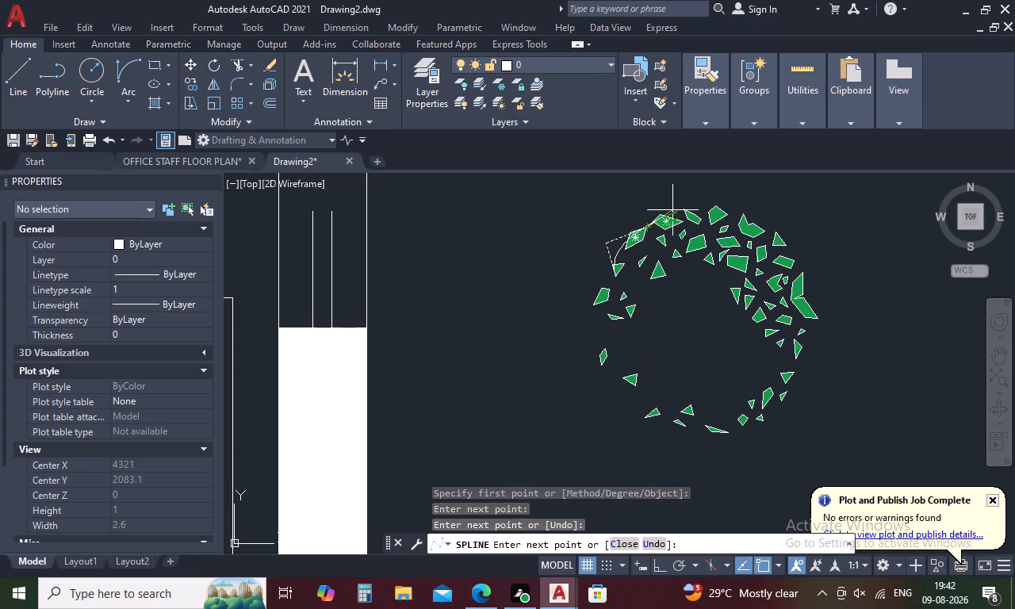
click(653, 206)
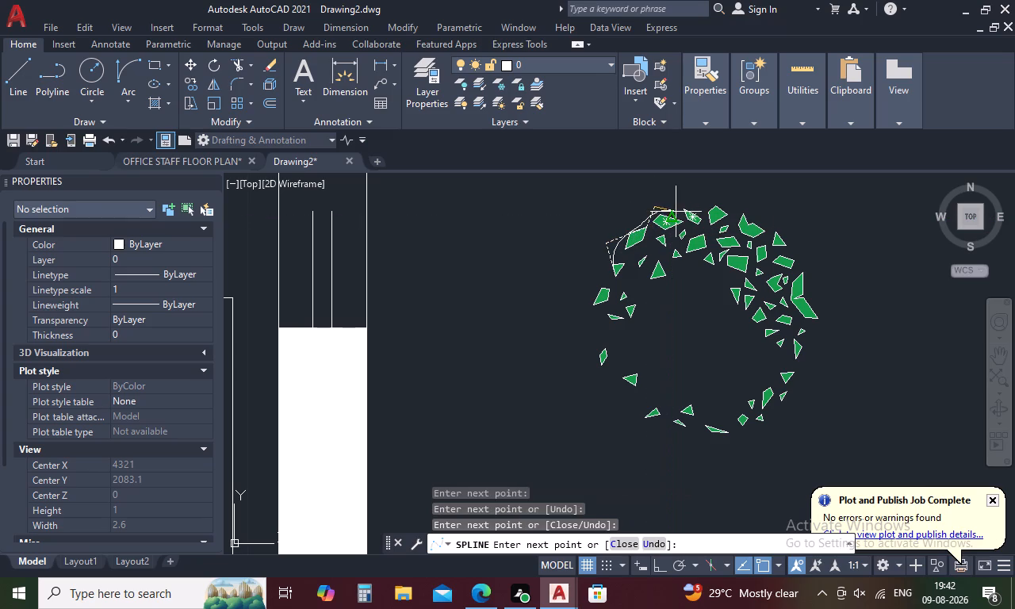
click(676, 212)
click(688, 192)
click(703, 204)
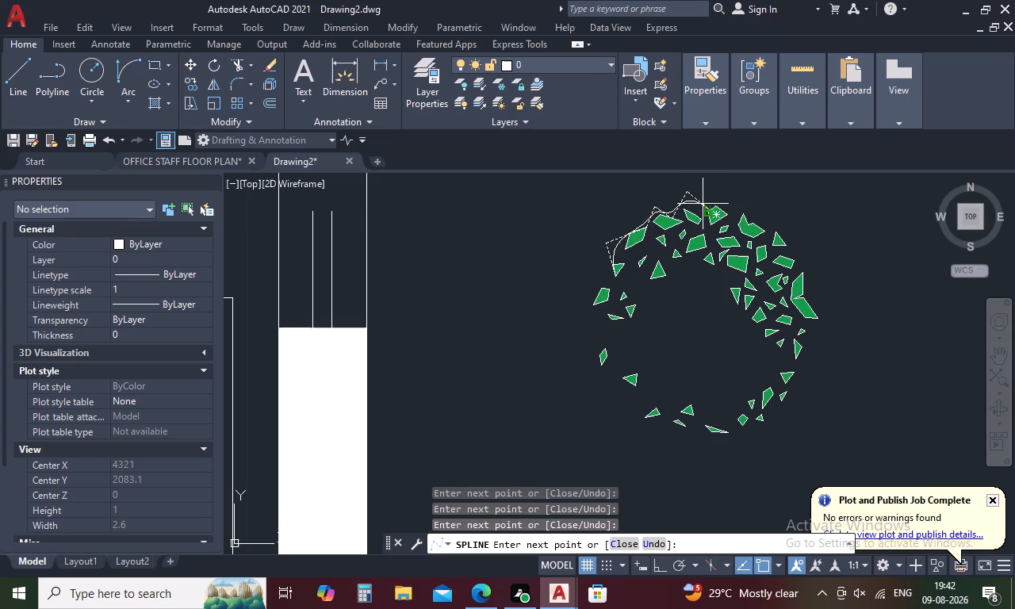
click(723, 197)
click(737, 208)
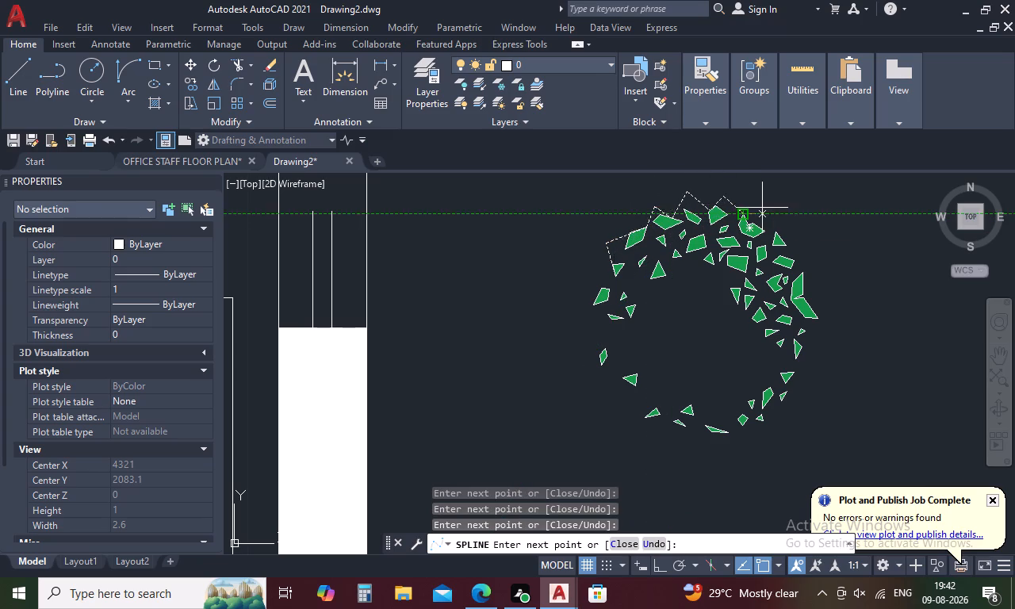
Continue the control-vertex spline in small waves from the shrub's northeastern leaves down its eastern side.
click(764, 208)
click(771, 227)
click(790, 228)
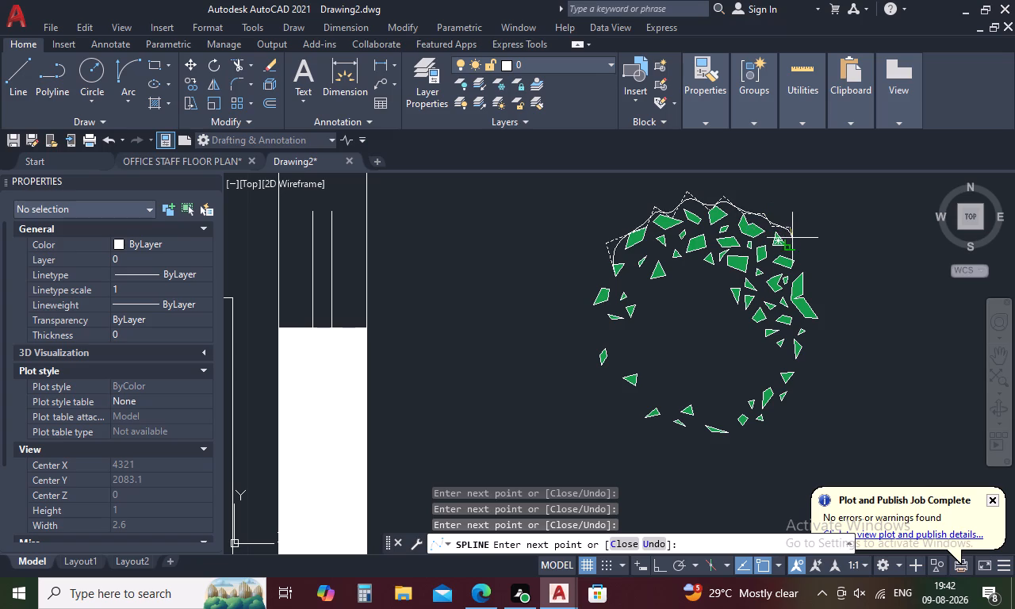
click(793, 250)
click(806, 267)
click(804, 273)
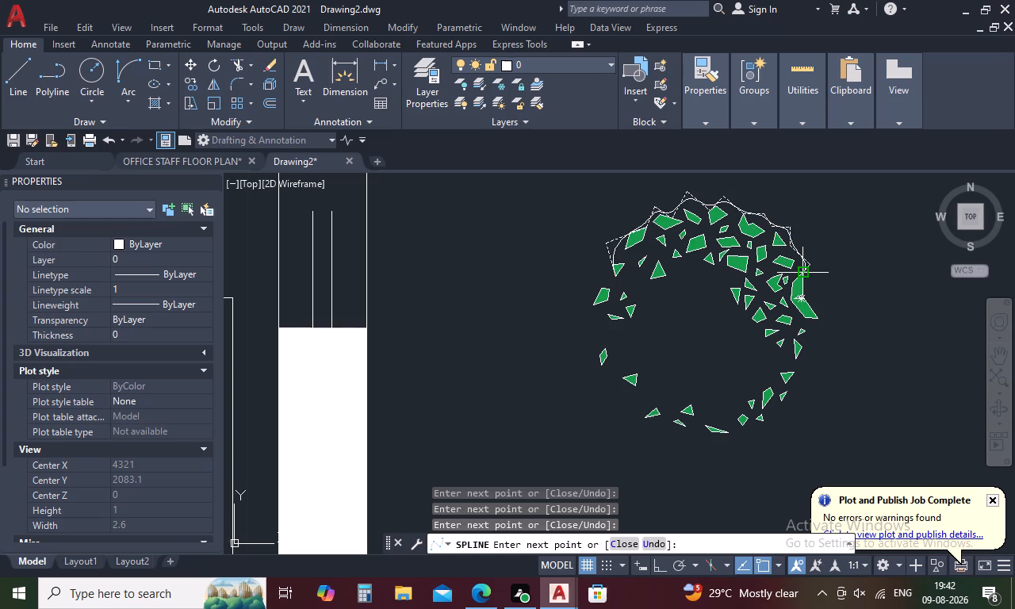
click(819, 285)
click(819, 300)
click(814, 297)
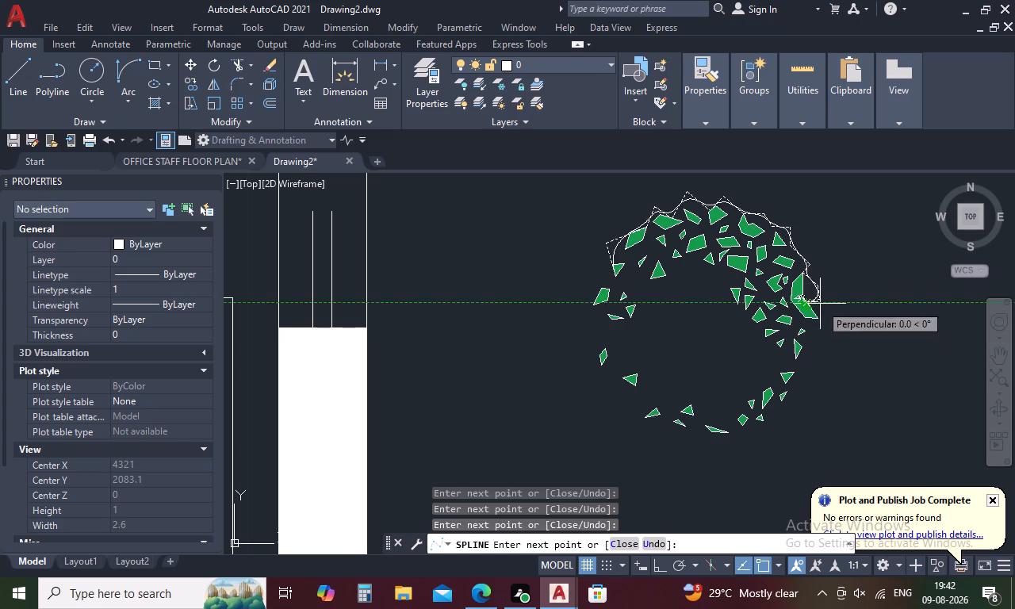
click(833, 314)
click(813, 329)
click(812, 342)
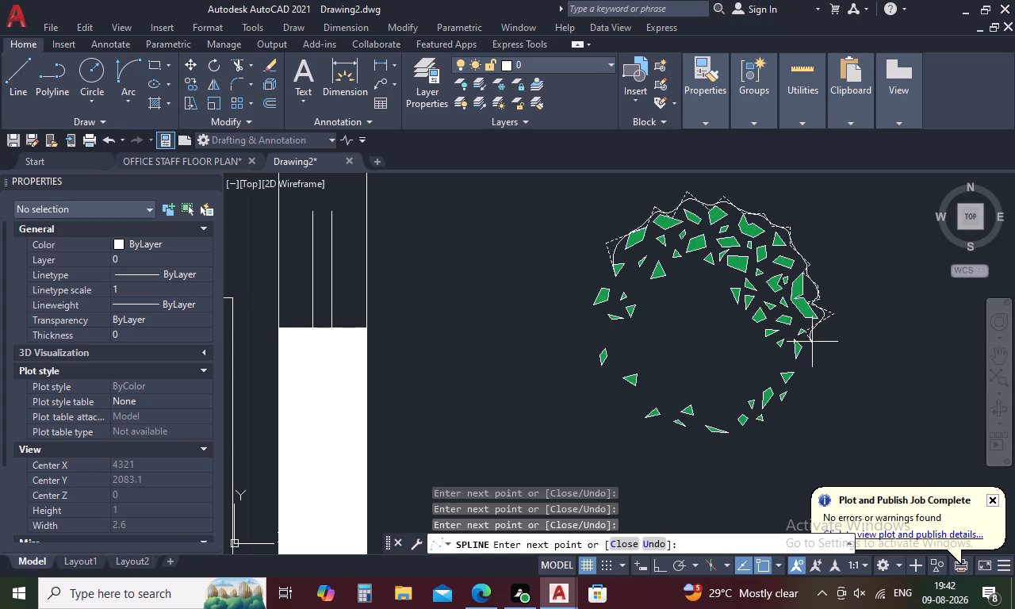
Carry the wavy spline outline around the shrub's southeastern leaves to its southernmost leaf.
click(807, 352)
click(795, 367)
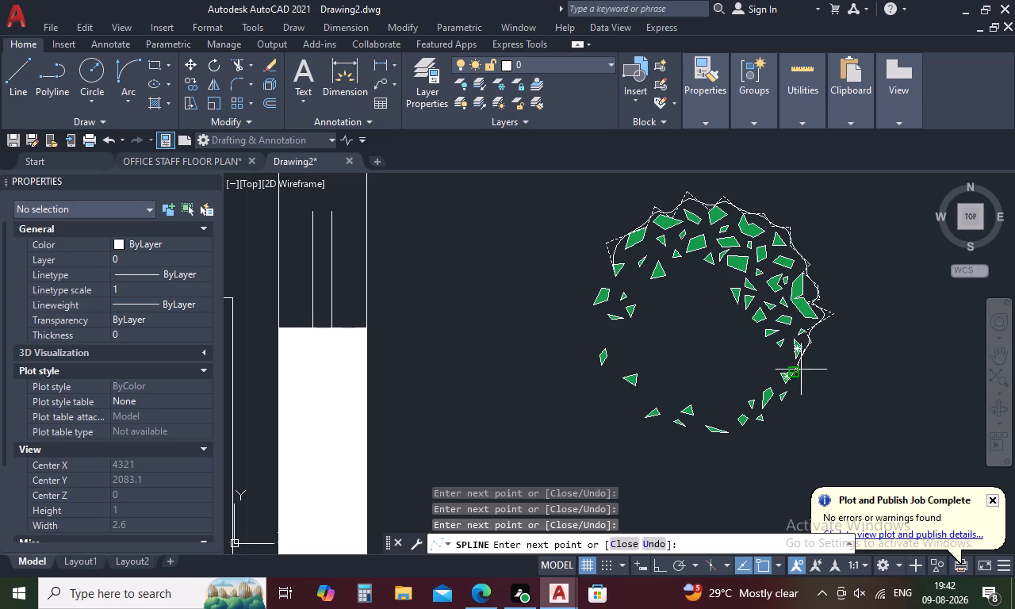
click(806, 383)
click(795, 390)
click(794, 403)
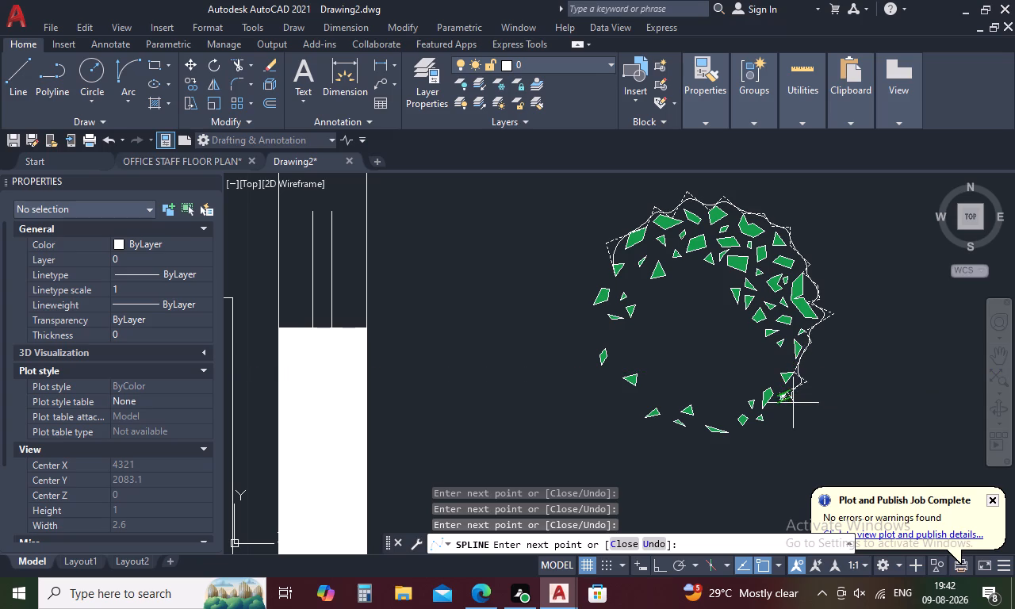
click(781, 407)
click(766, 415)
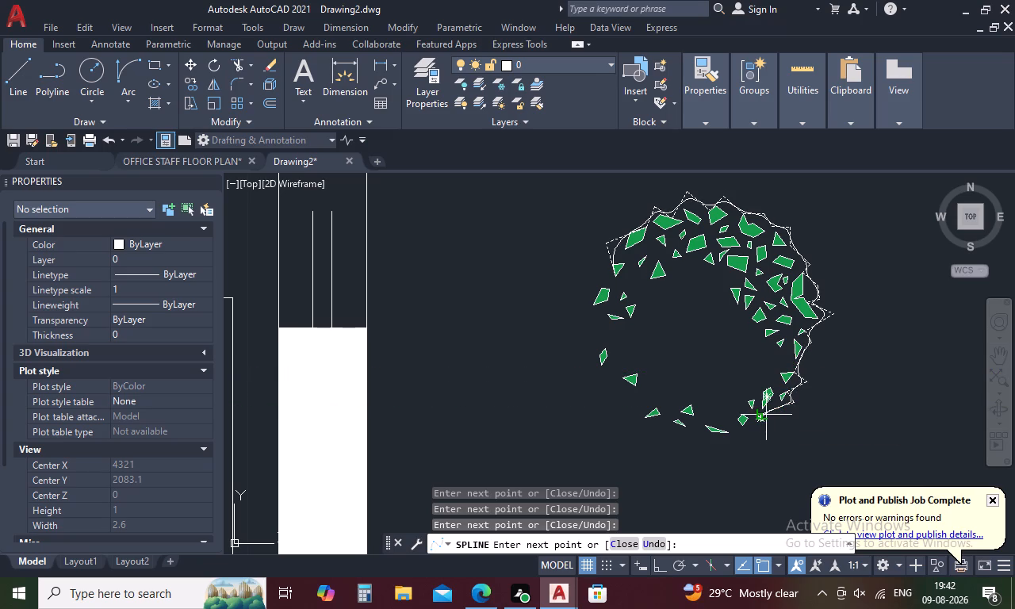
click(738, 419)
click(722, 431)
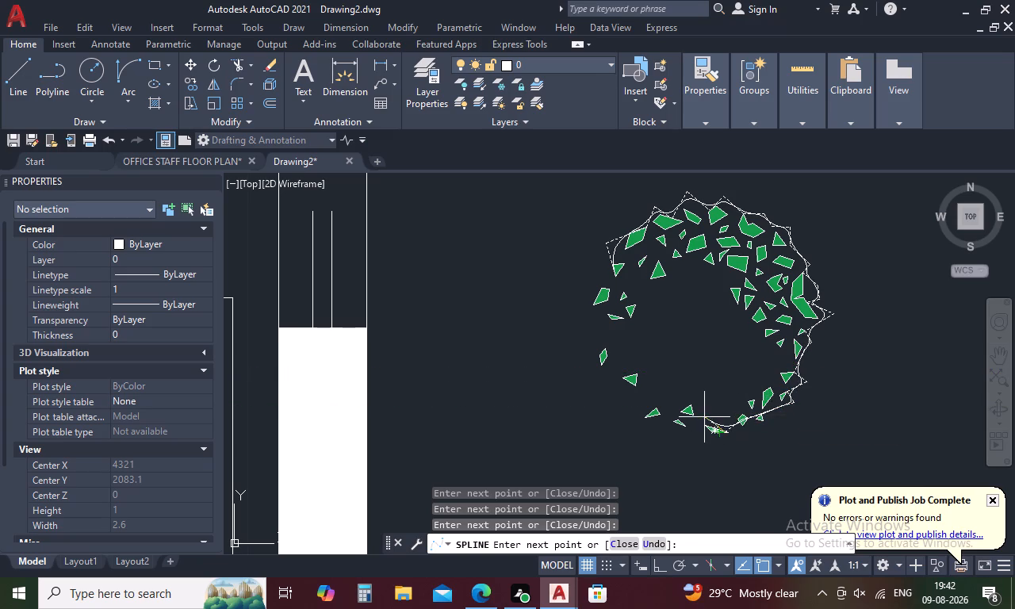
Carry the spline along the shrub's southwestern and western leaves back to its northwestern start and finish the outline.
click(704, 417)
click(678, 422)
click(650, 399)
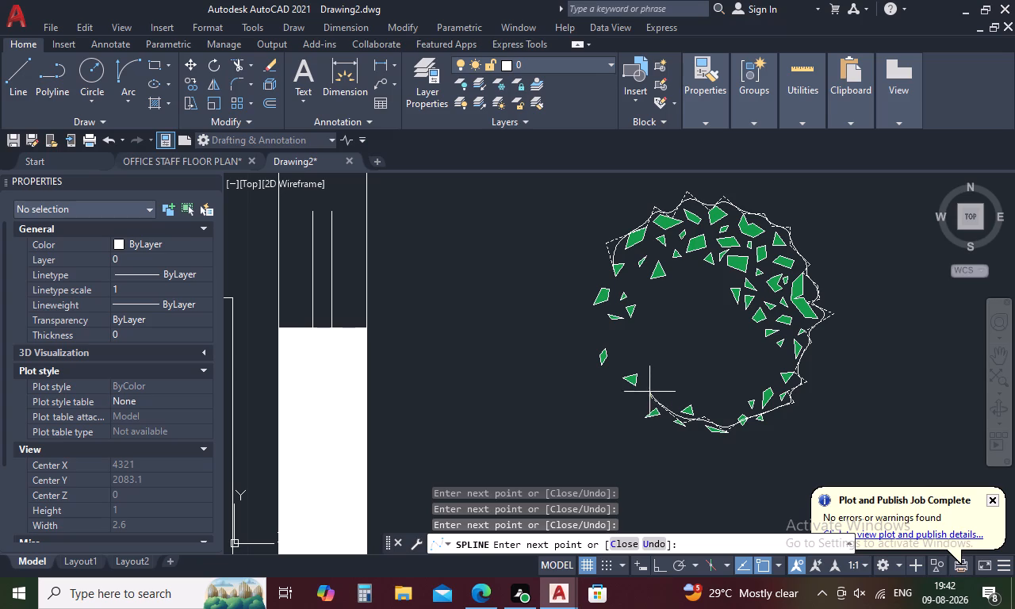
click(649, 385)
click(641, 364)
click(615, 364)
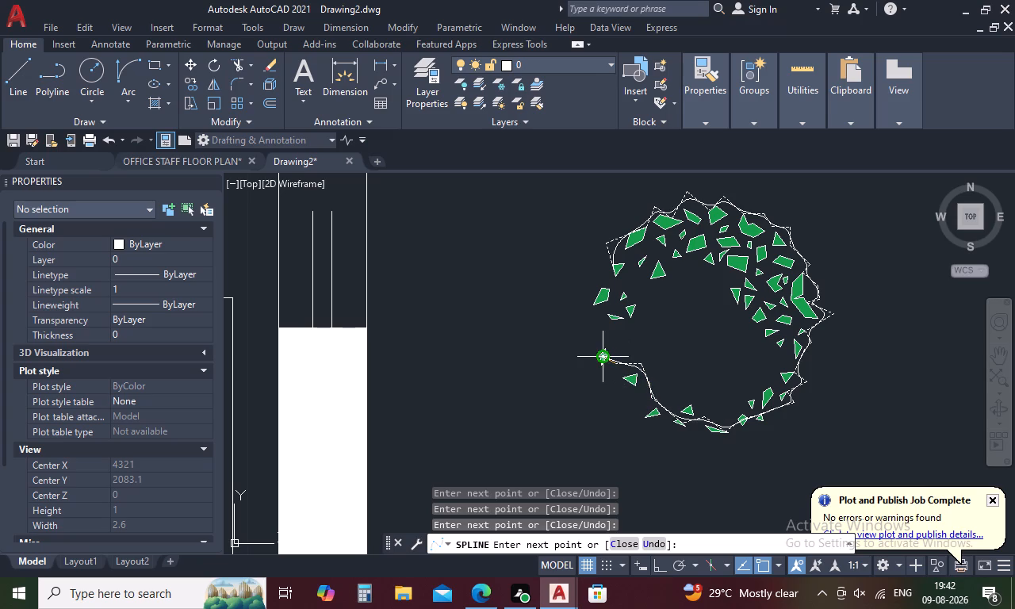
click(600, 353)
click(608, 326)
click(592, 311)
click(594, 292)
click(567, 251)
click(588, 267)
click(600, 262)
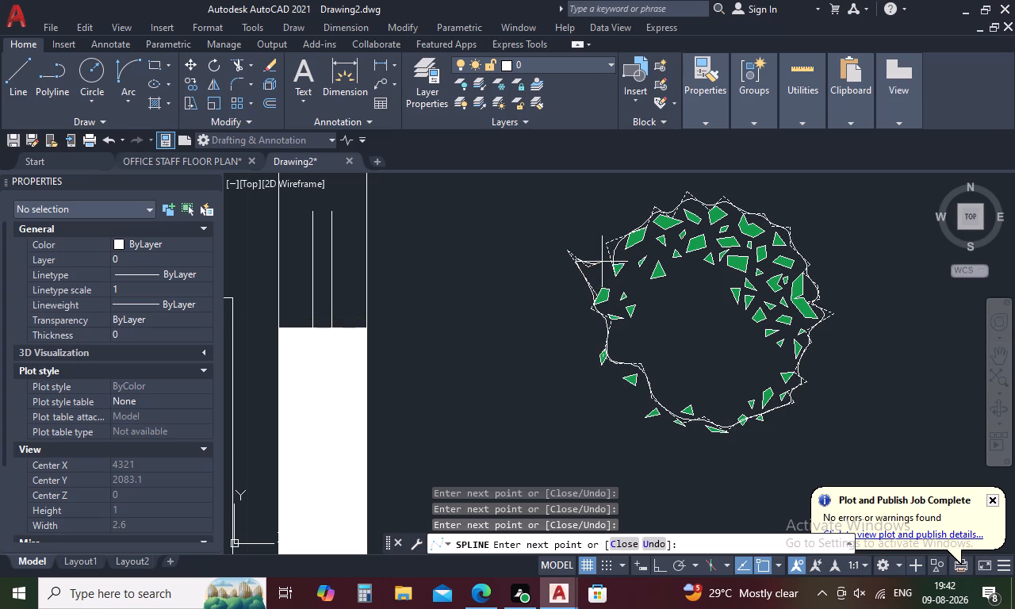
click(618, 265)
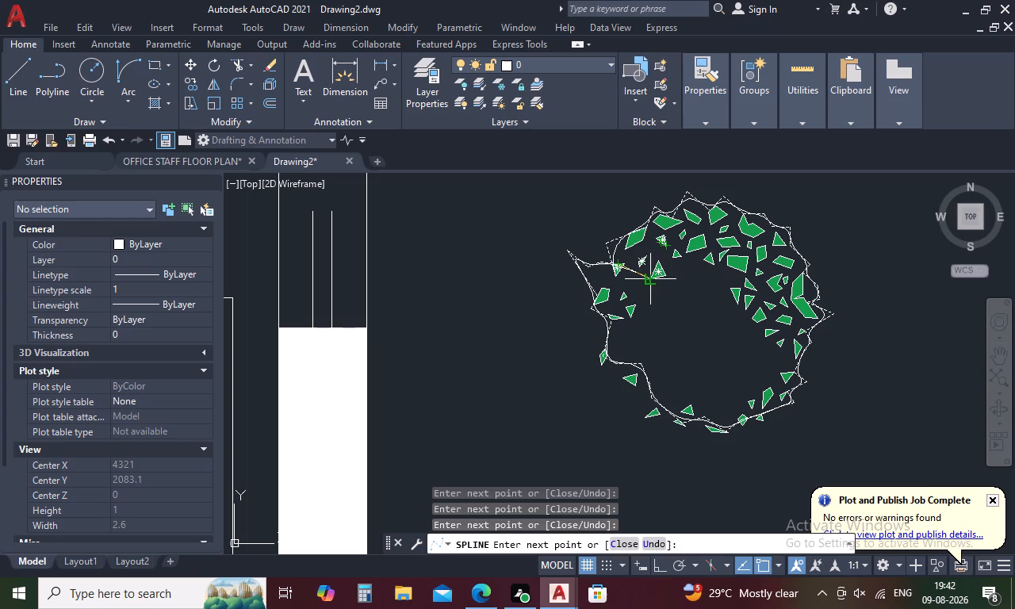
key(space)
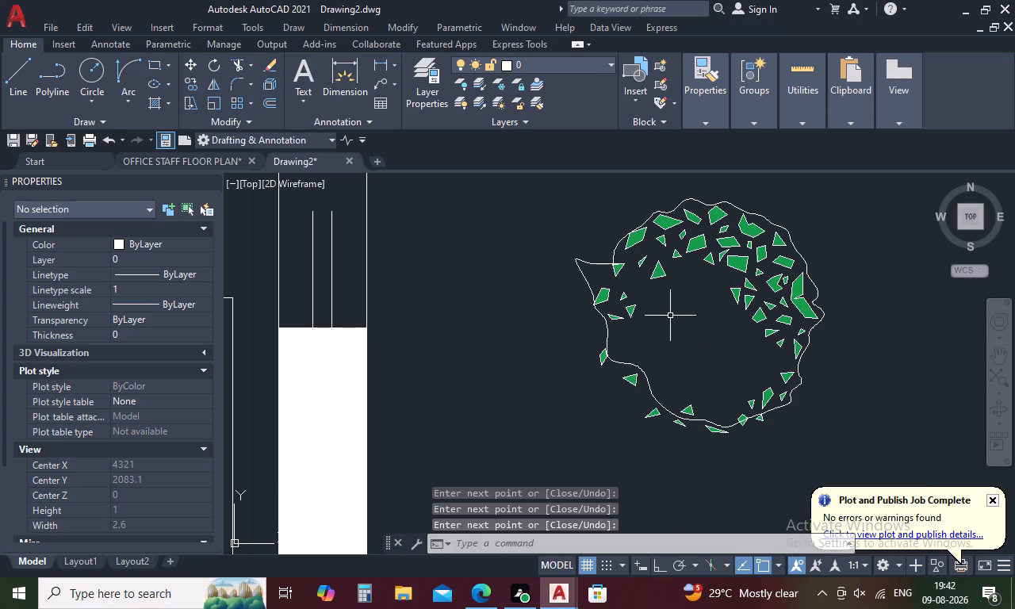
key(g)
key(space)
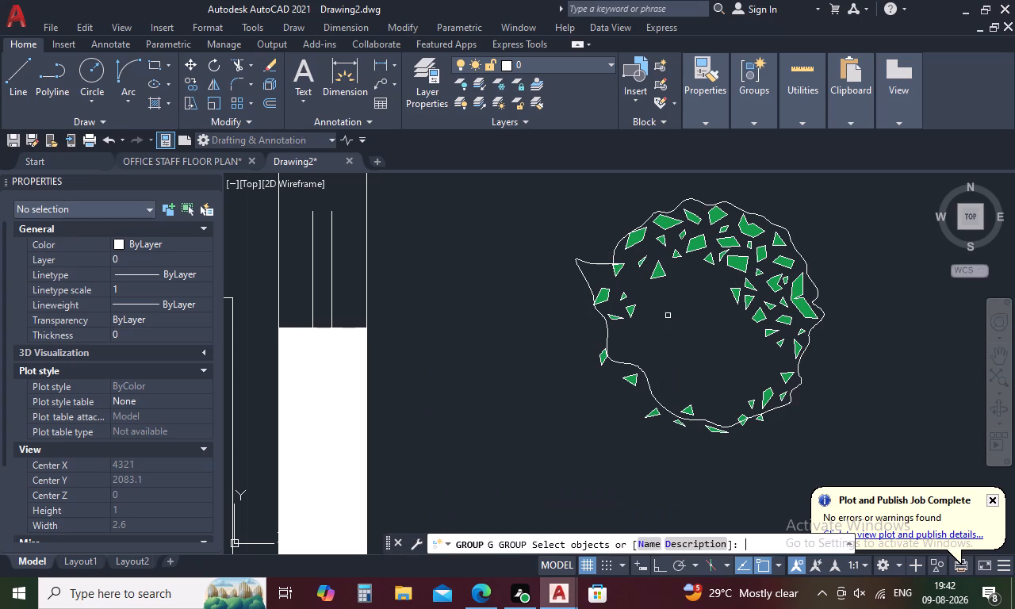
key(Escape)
Hatch the area inside the shrub's wavy outline with a solid fill in dark green 19,103,52.
key(h)
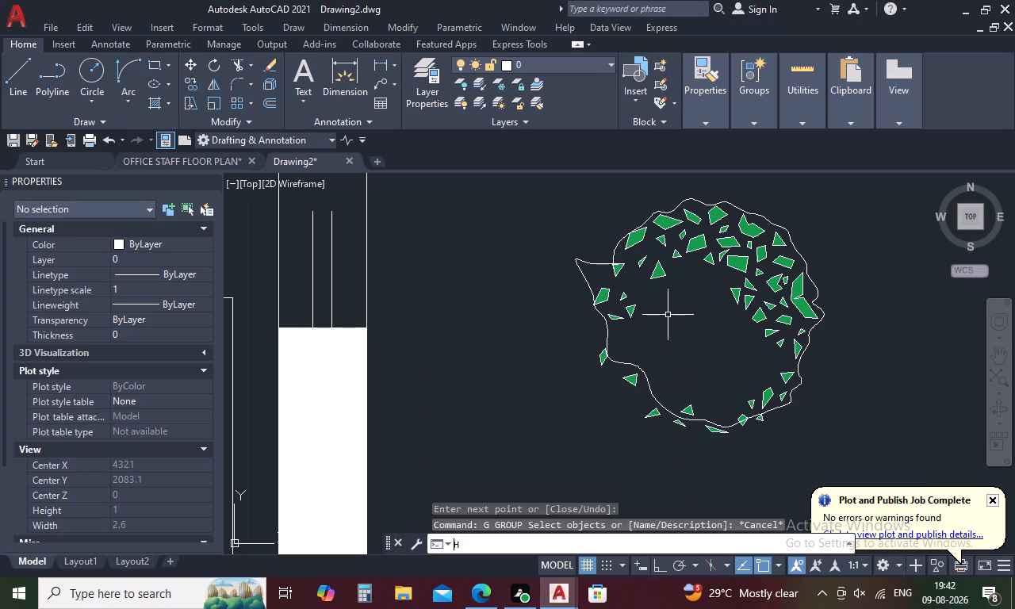
key(space)
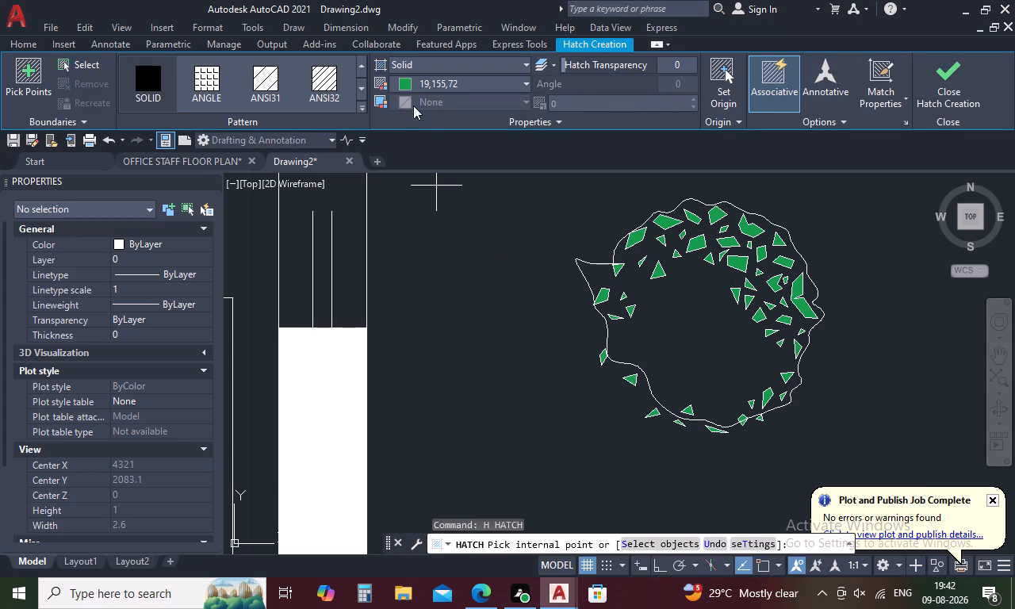
click(524, 81)
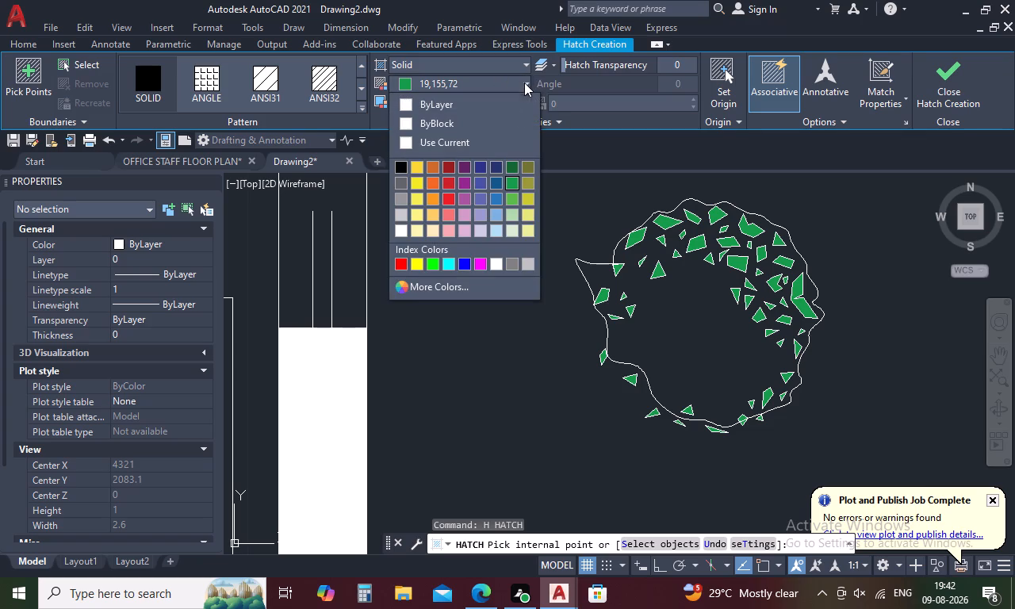
click(510, 165)
click(698, 312)
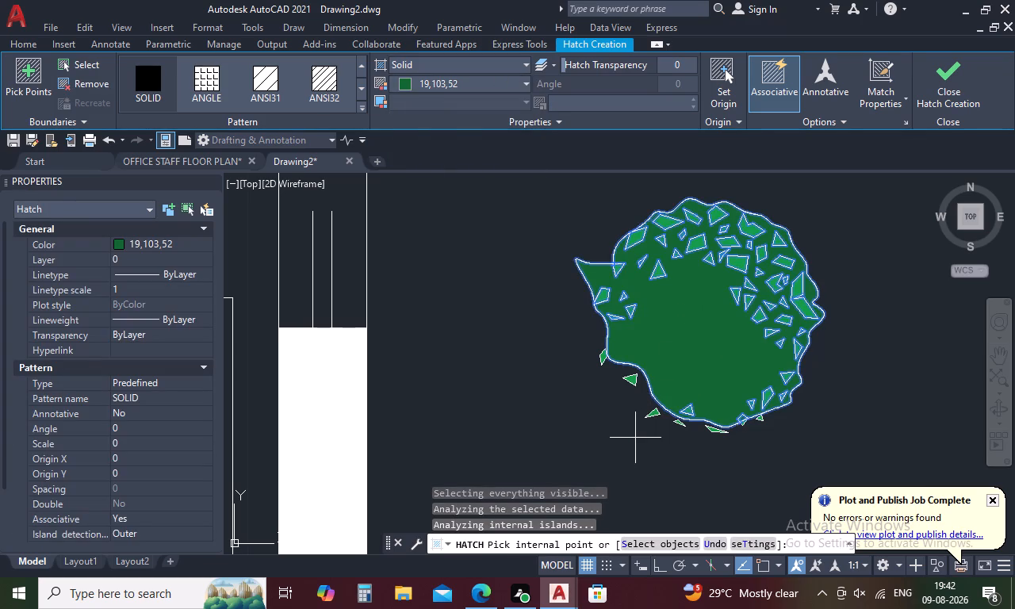
key(space)
Delete the two unfilled shrubs north of the green-filled shrub outside the toilet.
scroll(630, 427, down, 2)
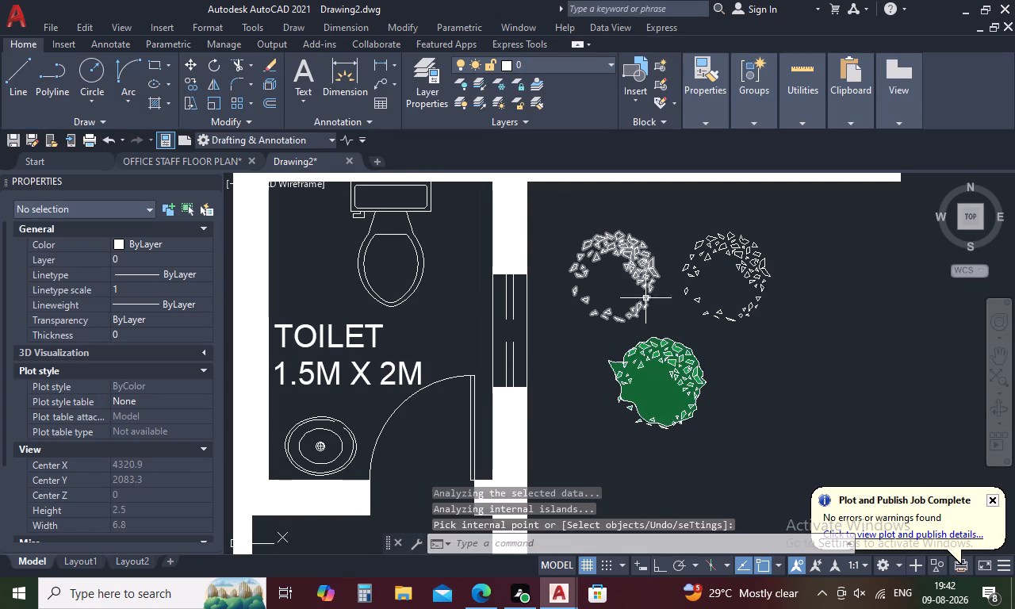
click(691, 260)
click(602, 251)
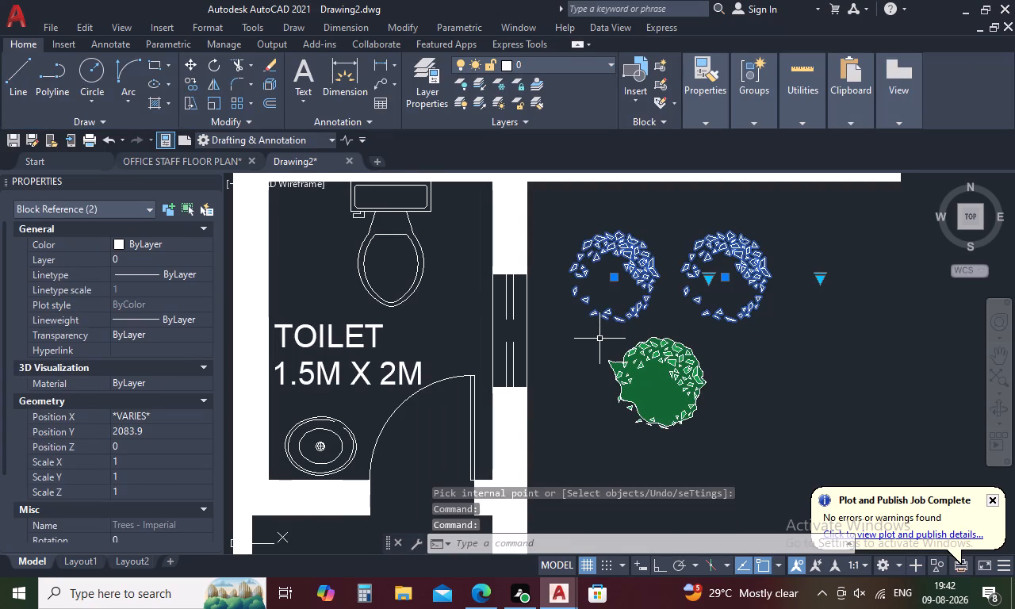
key(Delete)
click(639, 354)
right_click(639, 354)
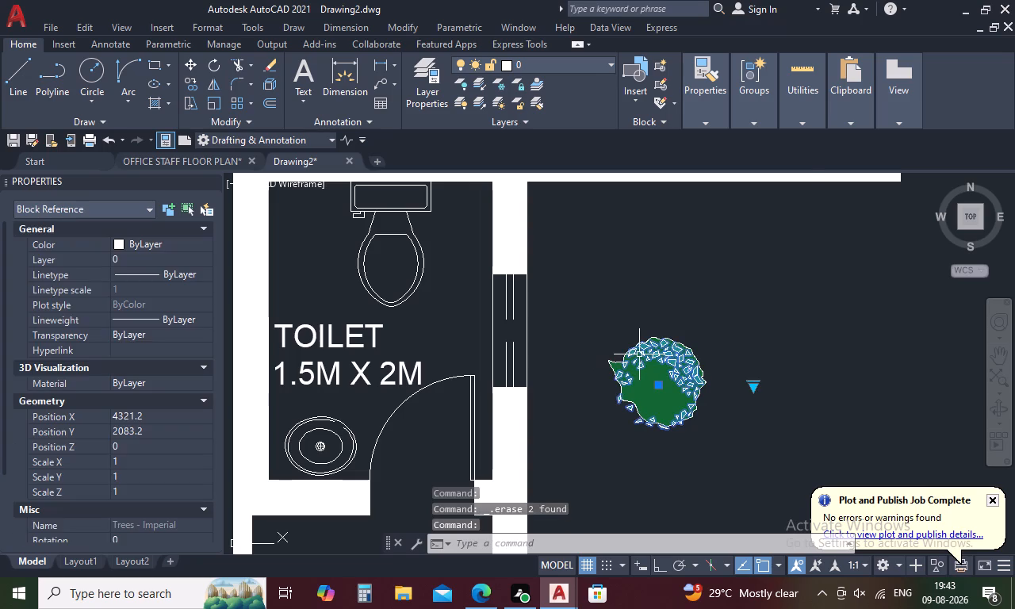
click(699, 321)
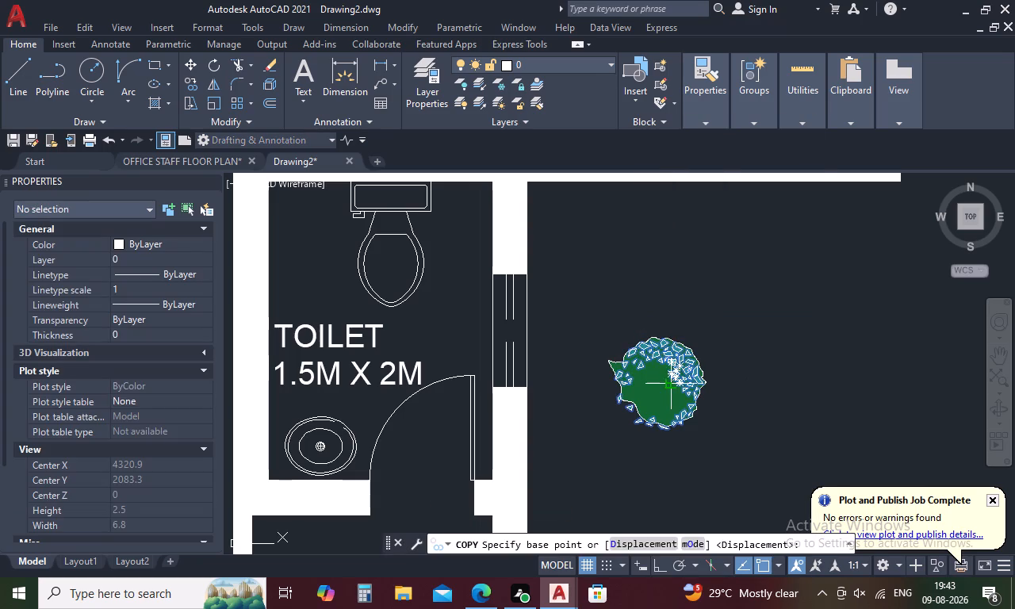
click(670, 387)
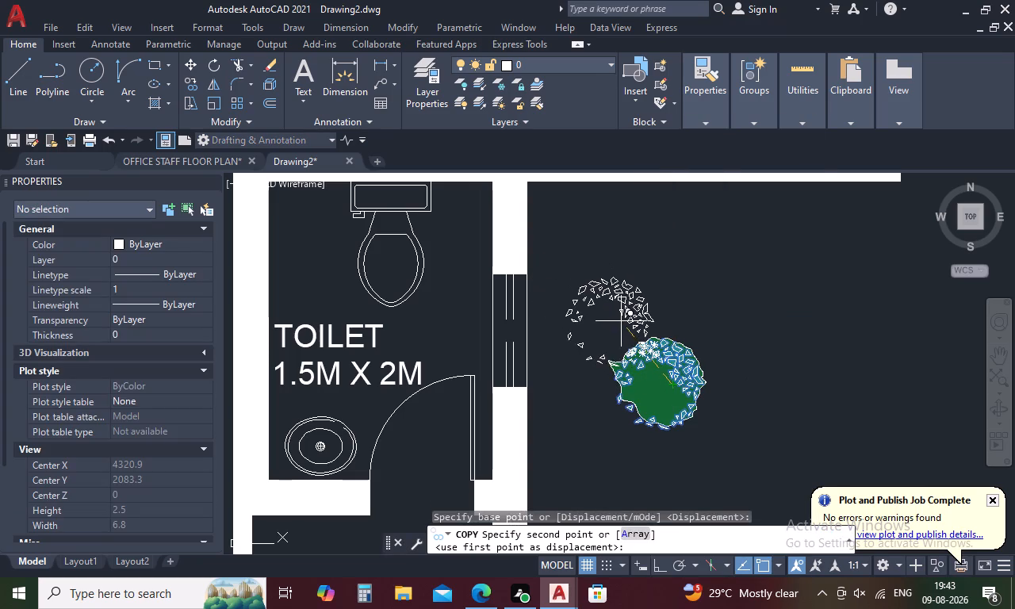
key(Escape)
Group the green-filled shrub's leaves, wavy outline and hatches into one unnamed group.
drag(627, 308, 580, 376)
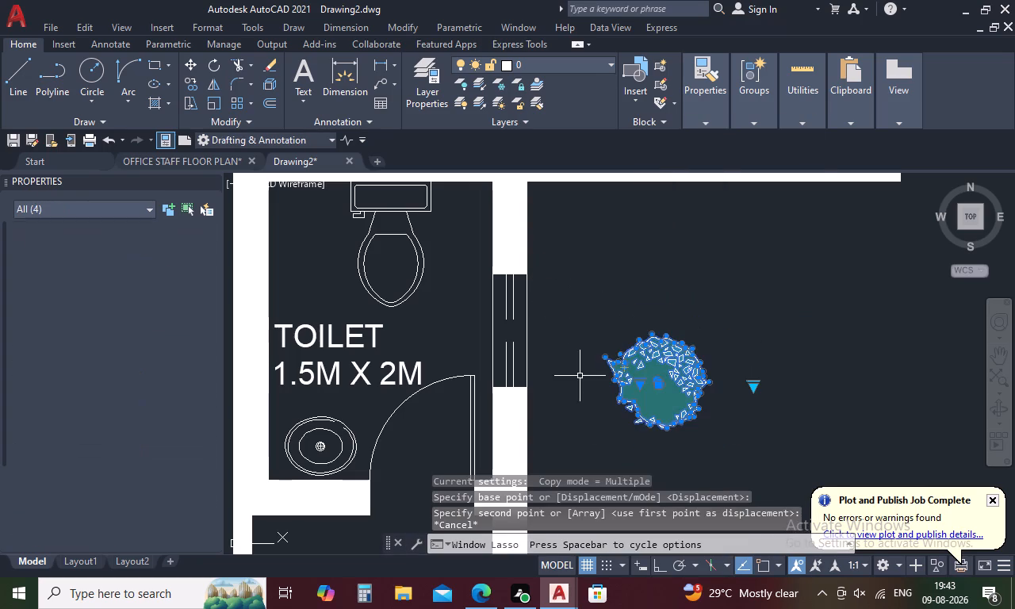
key(g)
key(space)
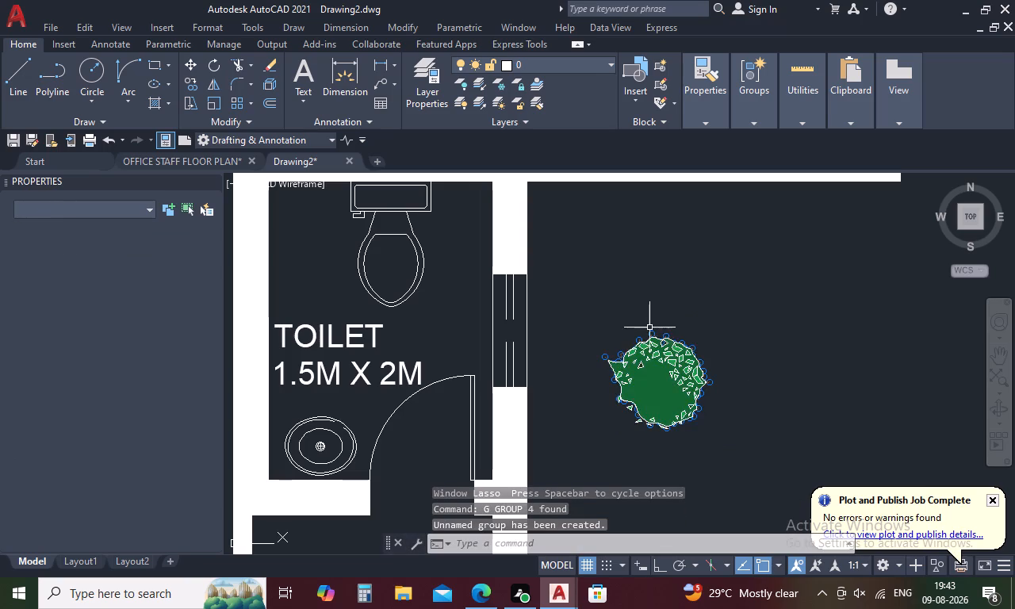
Copy the grouped green shrub to two spots to its northwest and northeast, forming a cluster of three outside the toilet.
click(680, 359)
right_click(680, 359)
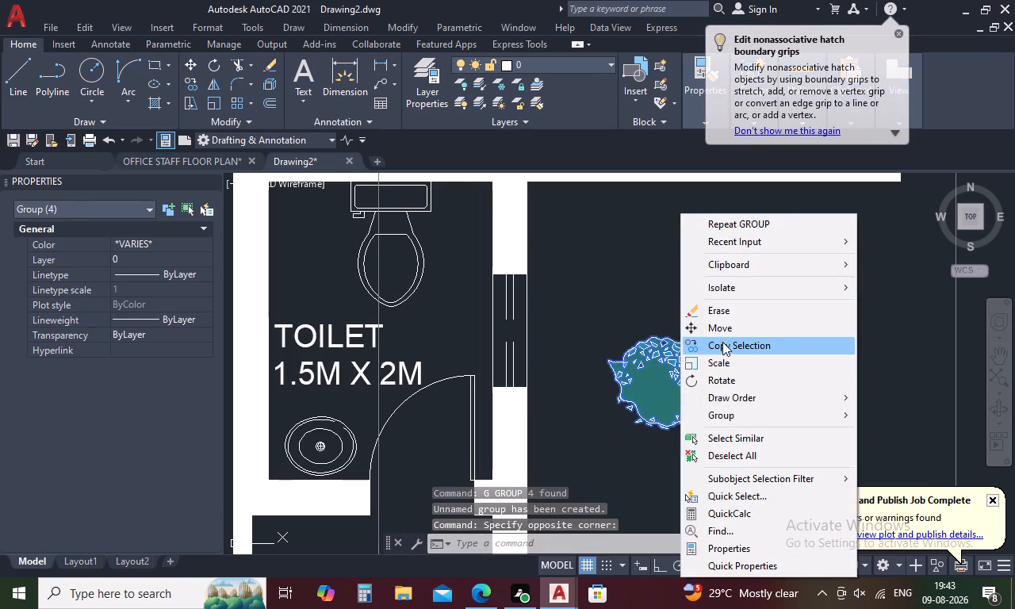
click(727, 347)
click(664, 384)
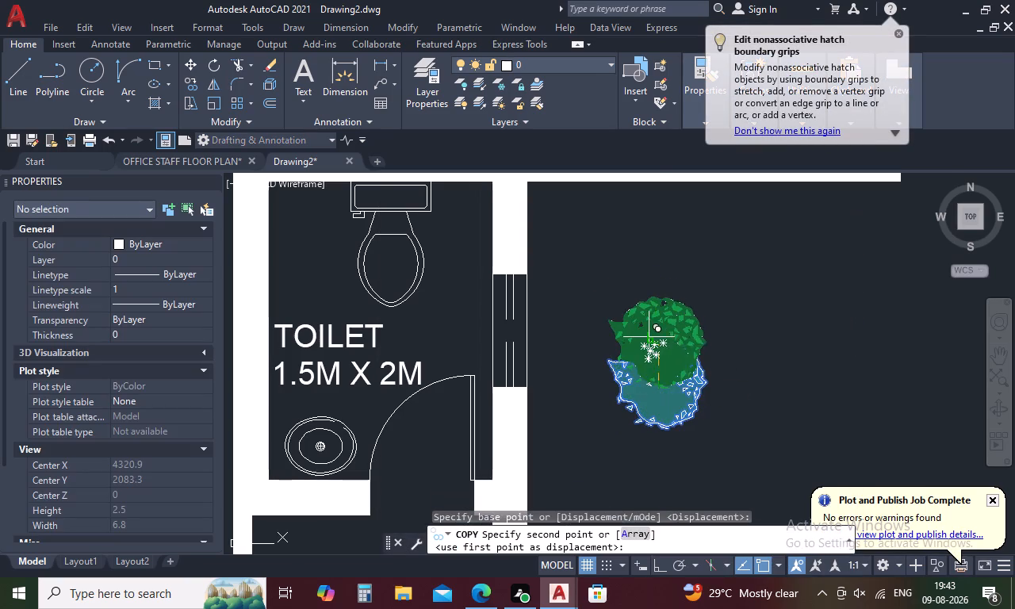
click(615, 282)
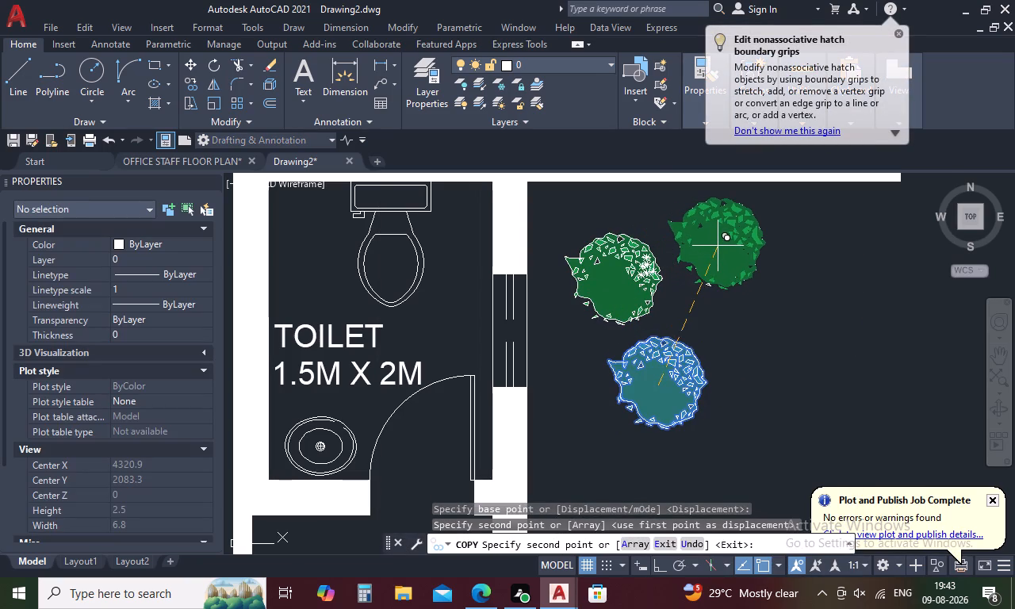
click(709, 261)
scroll(701, 304, down, 3)
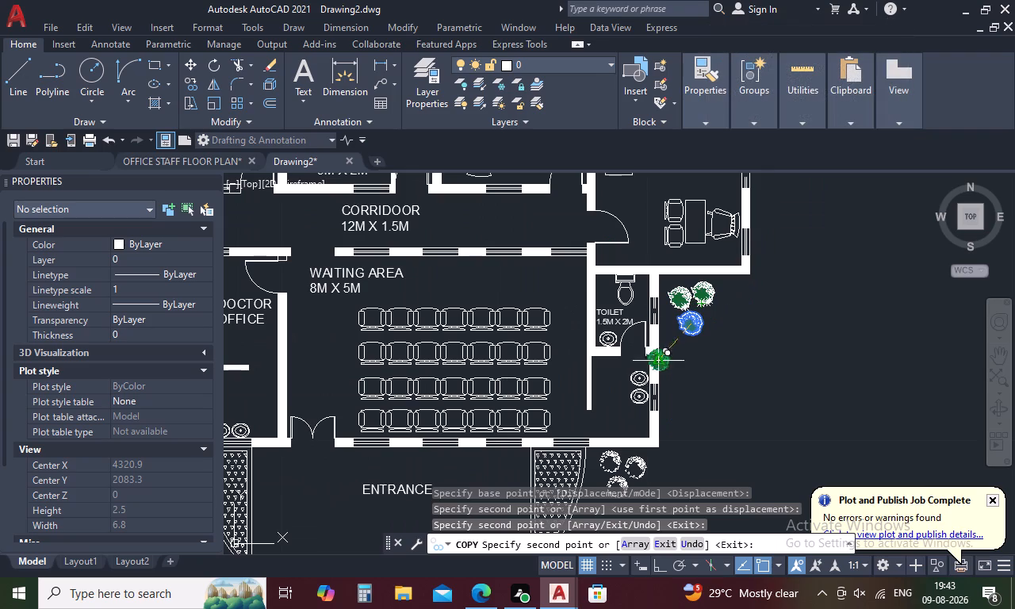
key(Escape)
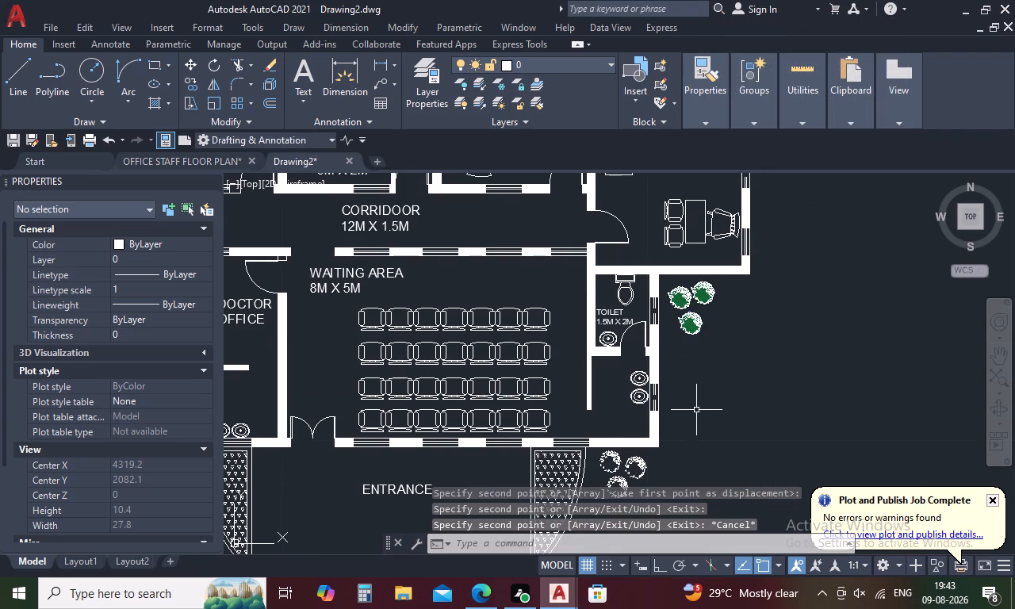
Delete the three unfilled shrubs beside the curved hatched area east of the entrance.
middle_drag(695, 412, 684, 320)
scroll(634, 369, up, 3)
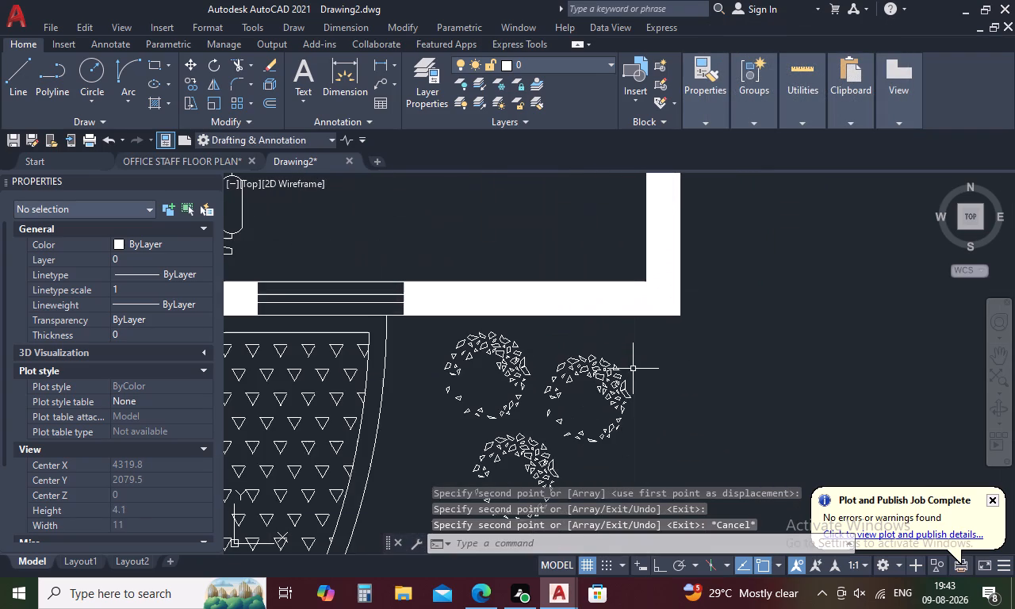
drag(634, 368, 457, 388)
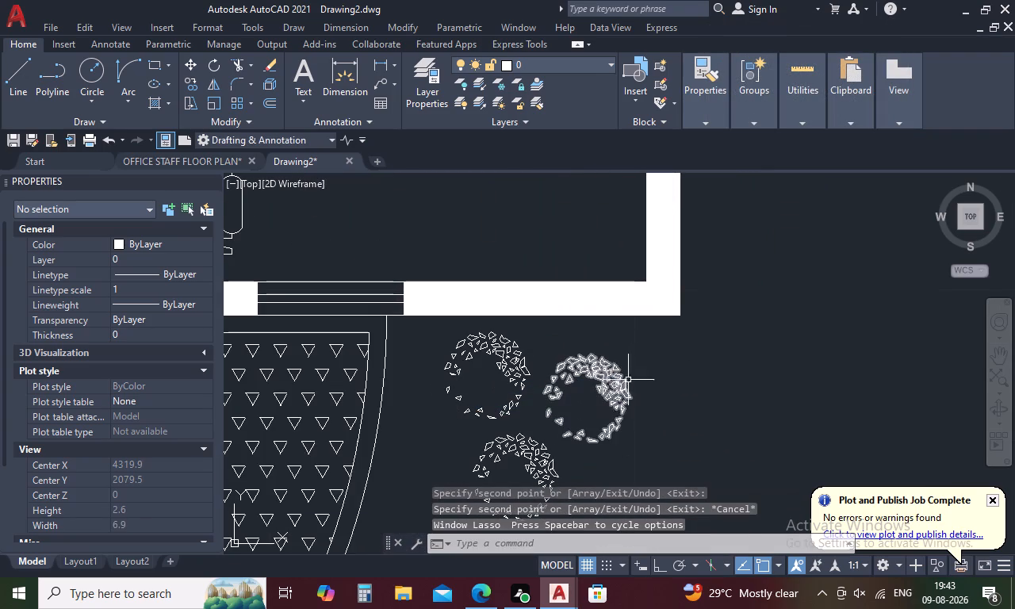
drag(631, 378, 510, 462)
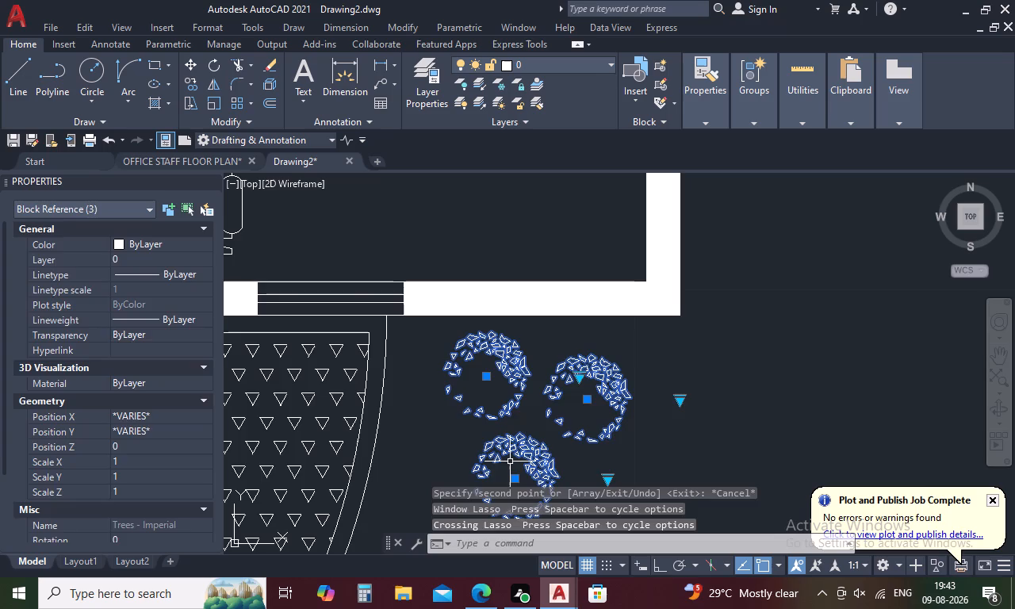
key(Delete)
scroll(510, 462, down, 2)
middle_drag(515, 446, 749, 324)
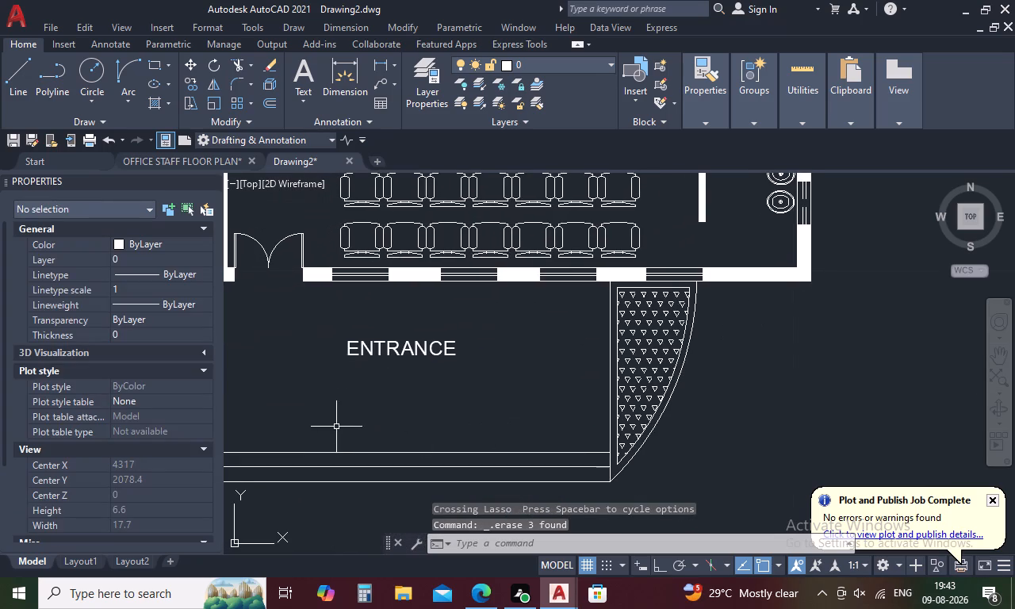
Delete the three unfilled shrubs beside the curved hatched area west of the entrance.
middle_drag(336, 425, 714, 400)
drag(377, 301, 419, 269)
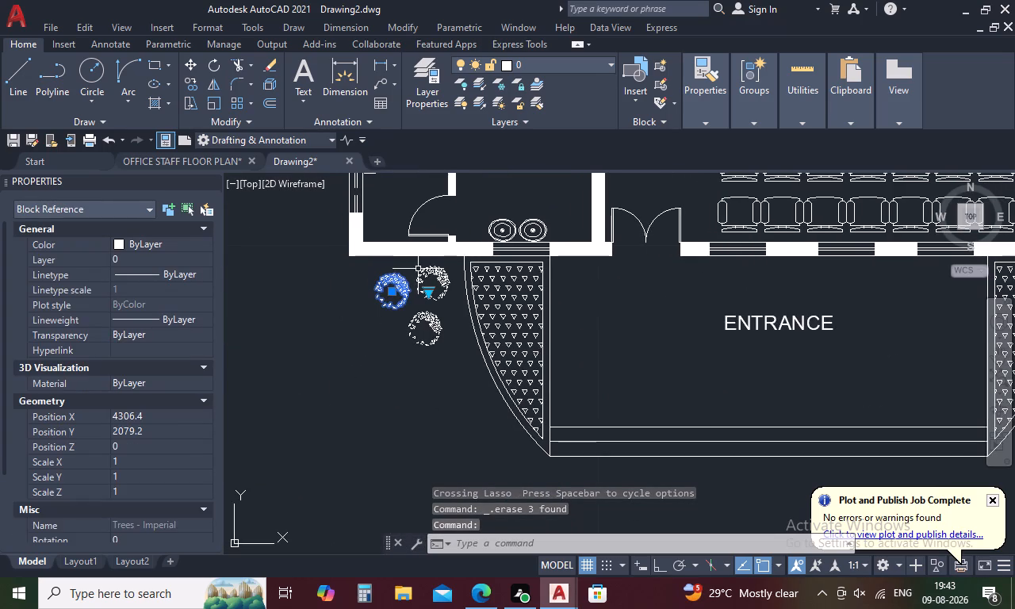
drag(419, 269, 422, 269)
click(422, 269)
click(423, 318)
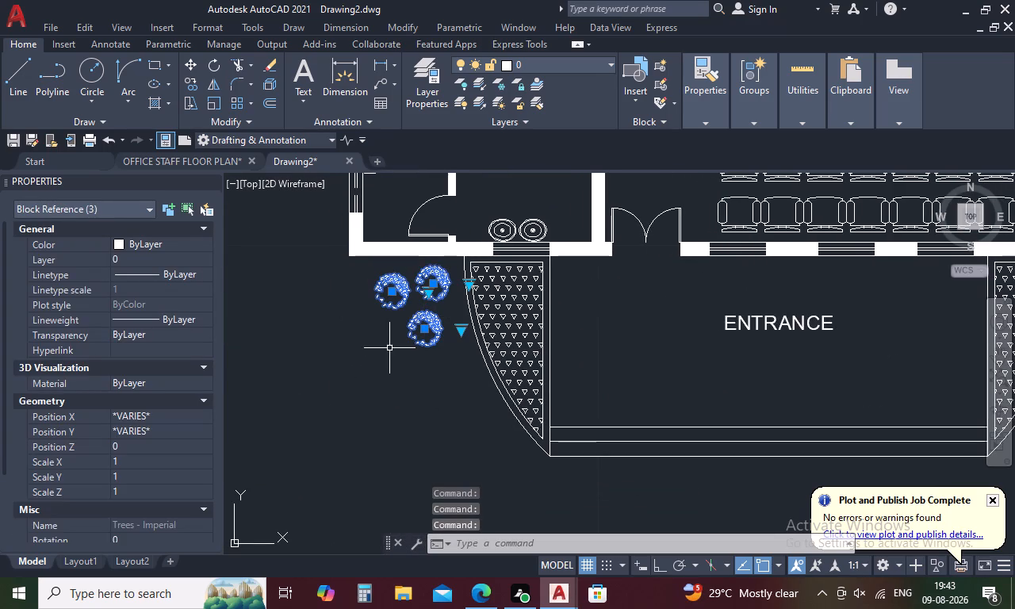
key(Delete)
Delete the three unfilled shrubs south of the pantry, outside the doctor office.
scroll(384, 355, down, 3)
scroll(350, 267, up, 3)
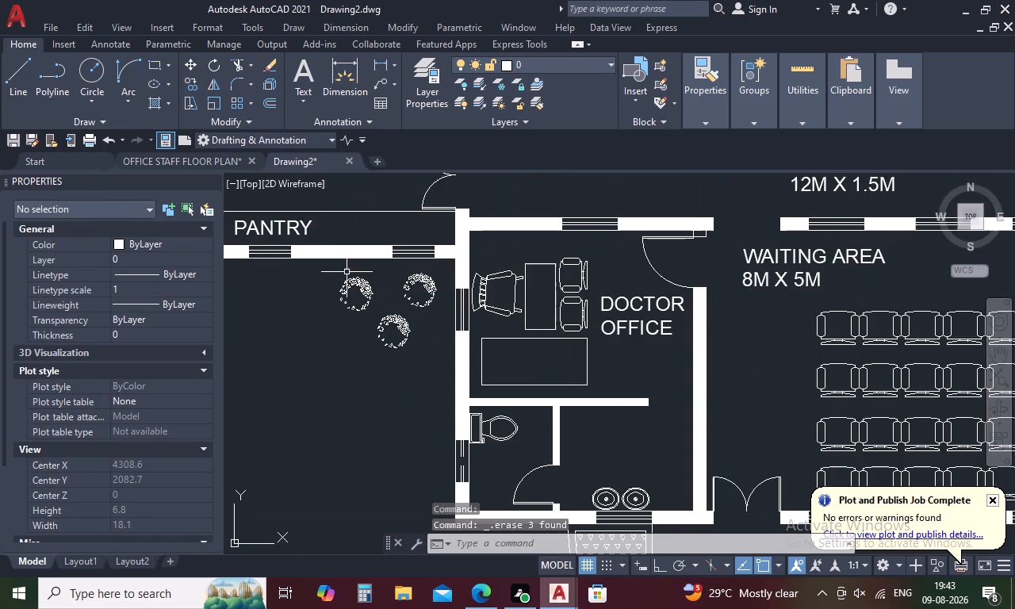
drag(344, 274, 416, 271)
drag(423, 273, 379, 347)
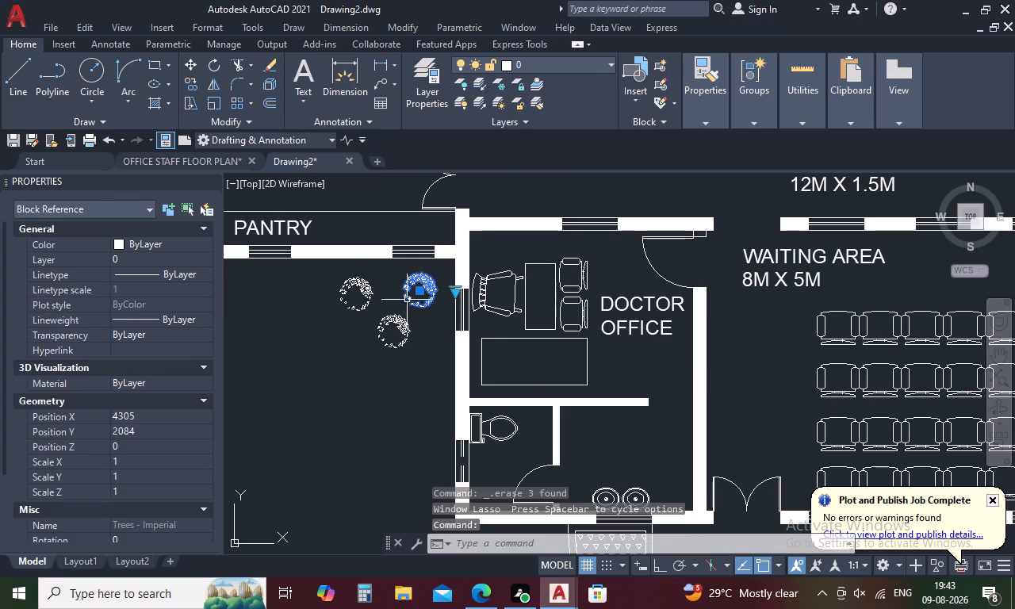
drag(379, 347, 377, 350)
click(381, 324)
click(368, 297)
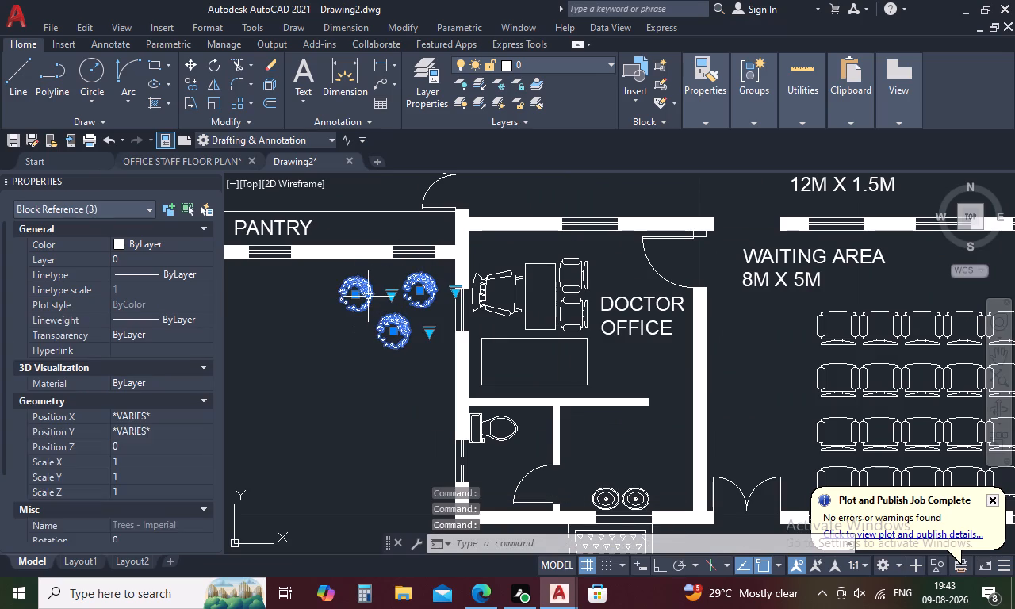
key(Delete)
Copy a grouped green shrub from outside the toilet to three spots beside the curved hatched area east of the entrance.
scroll(365, 305, down, 3)
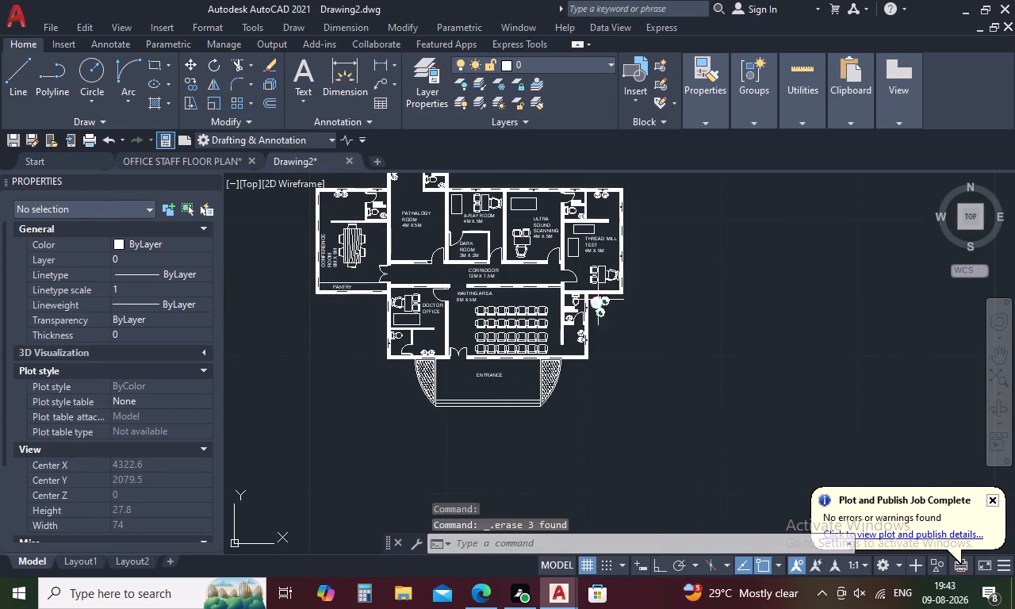
scroll(605, 301, up, 2)
click(606, 296)
right_click(606, 296)
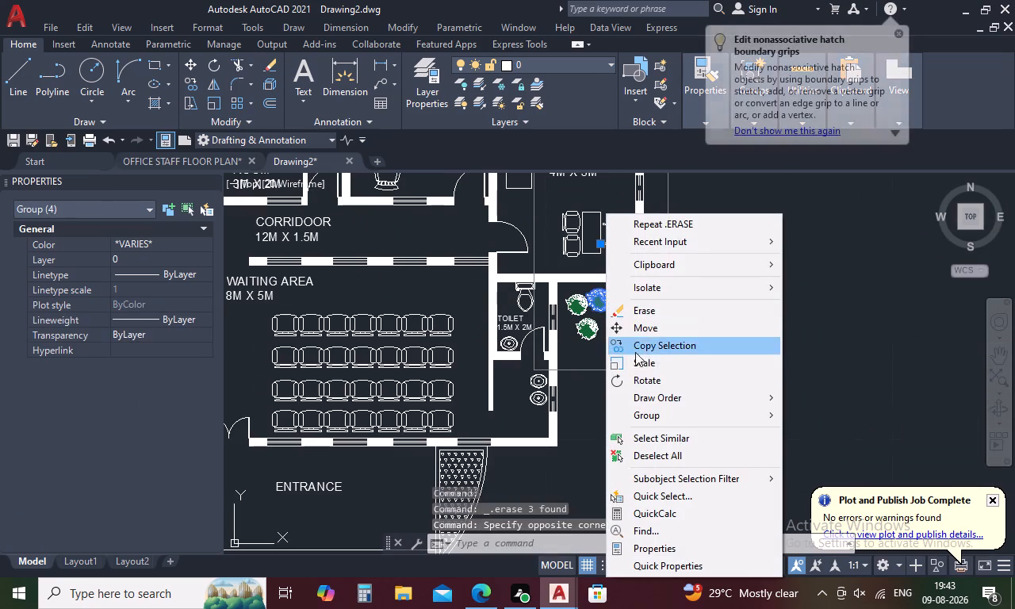
click(657, 344)
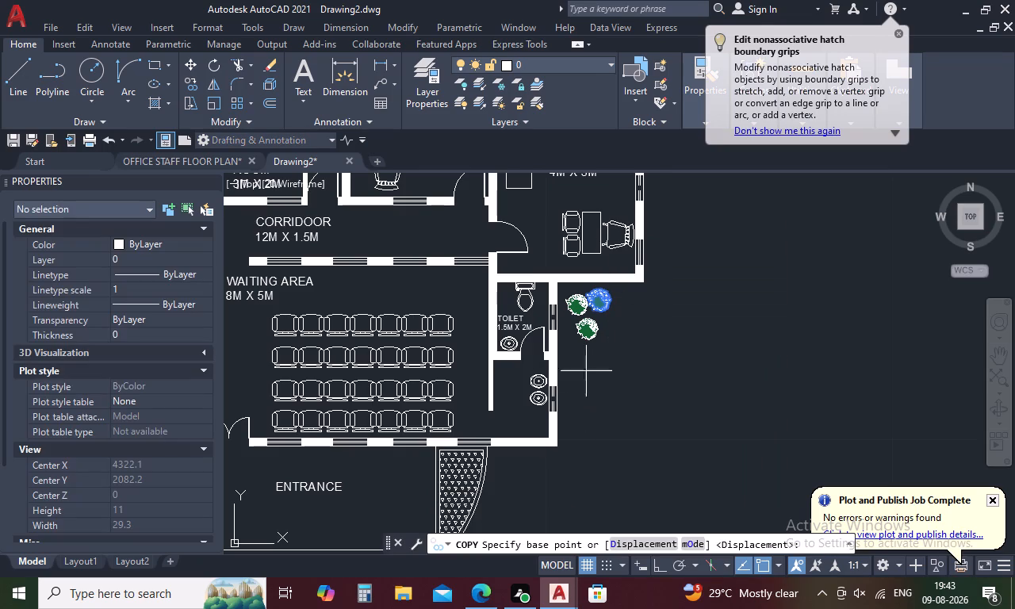
click(602, 294)
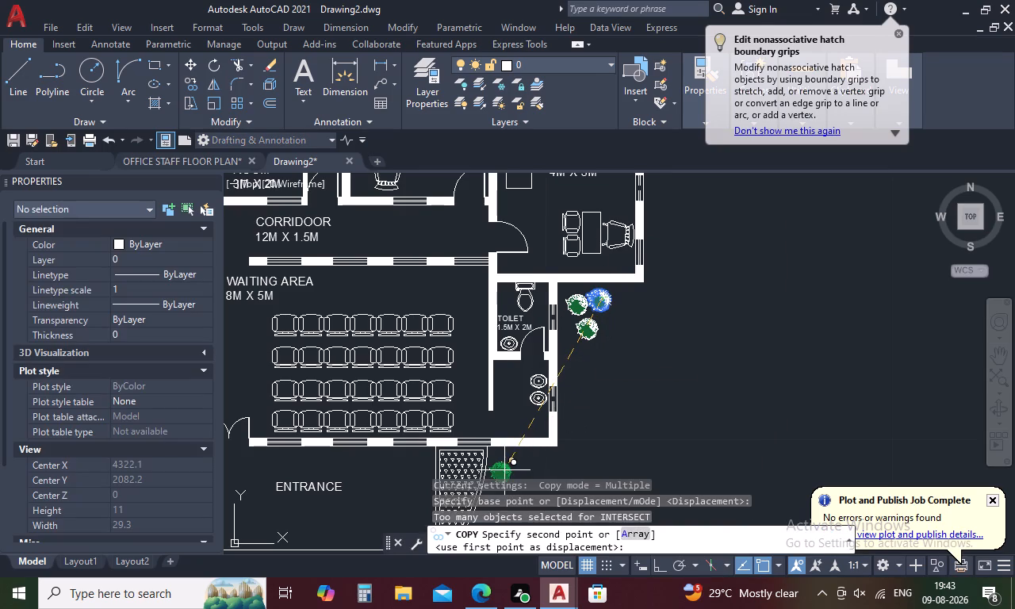
middle_drag(505, 471, 508, 407)
scroll(508, 407, up, 2)
click(504, 388)
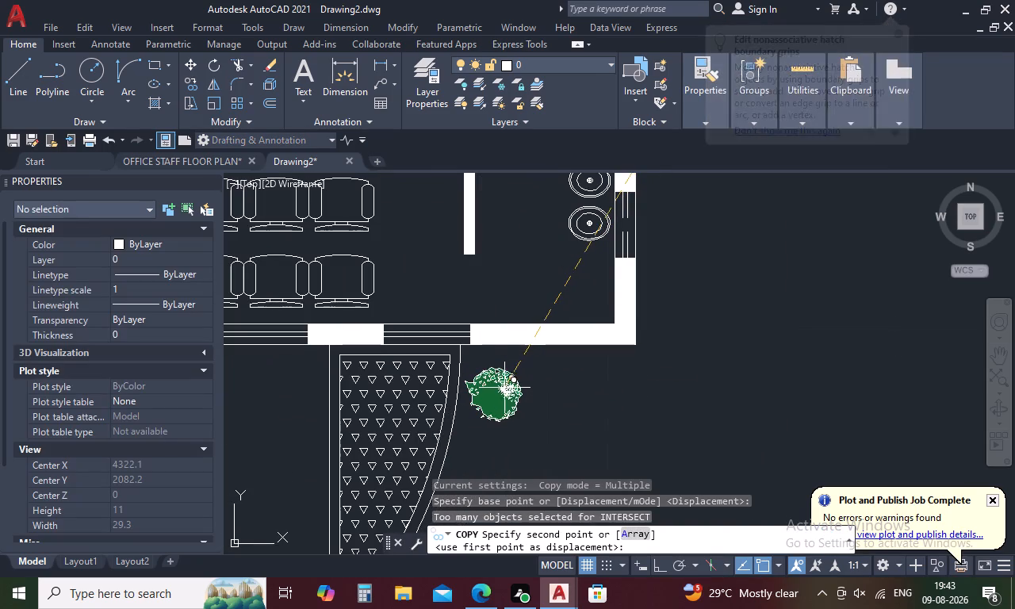
click(575, 395)
click(531, 442)
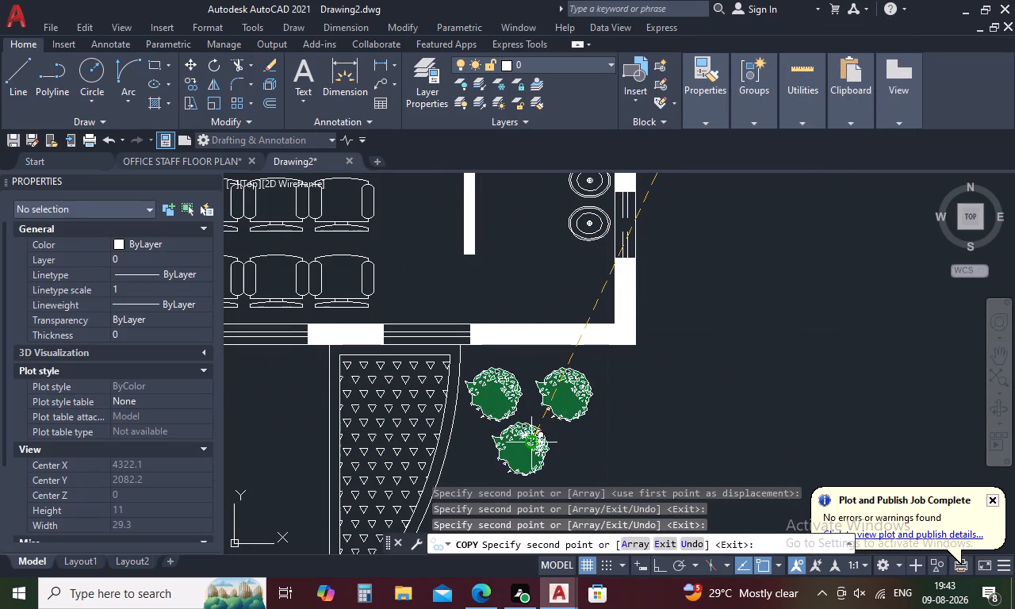
Place three more copies of the green shrub beside the curved hatched area west of the entrance.
middle_drag(531, 442, 644, 388)
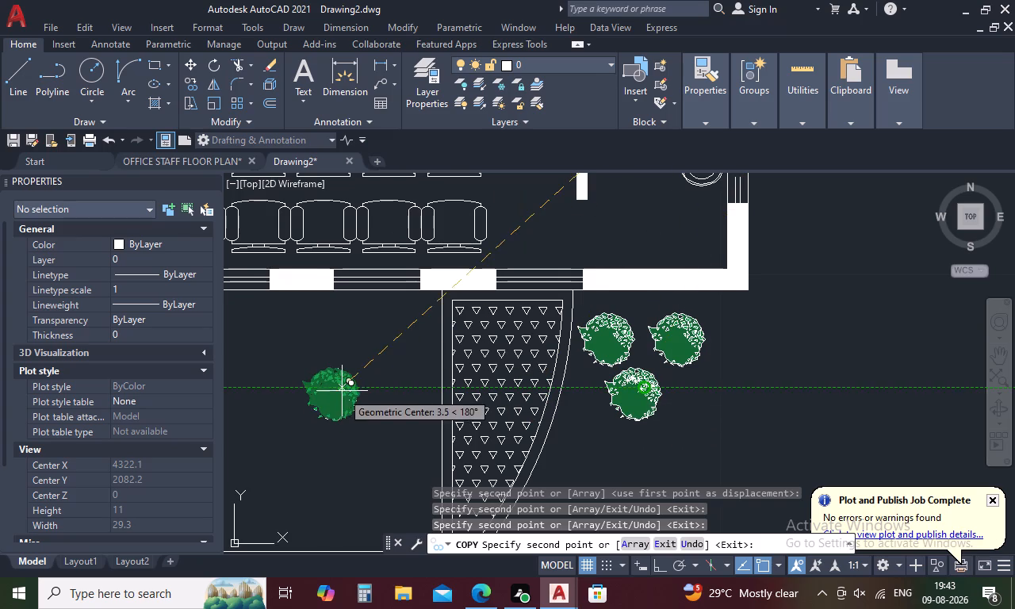
middle_drag(342, 391, 676, 406)
middle_drag(286, 375, 779, 416)
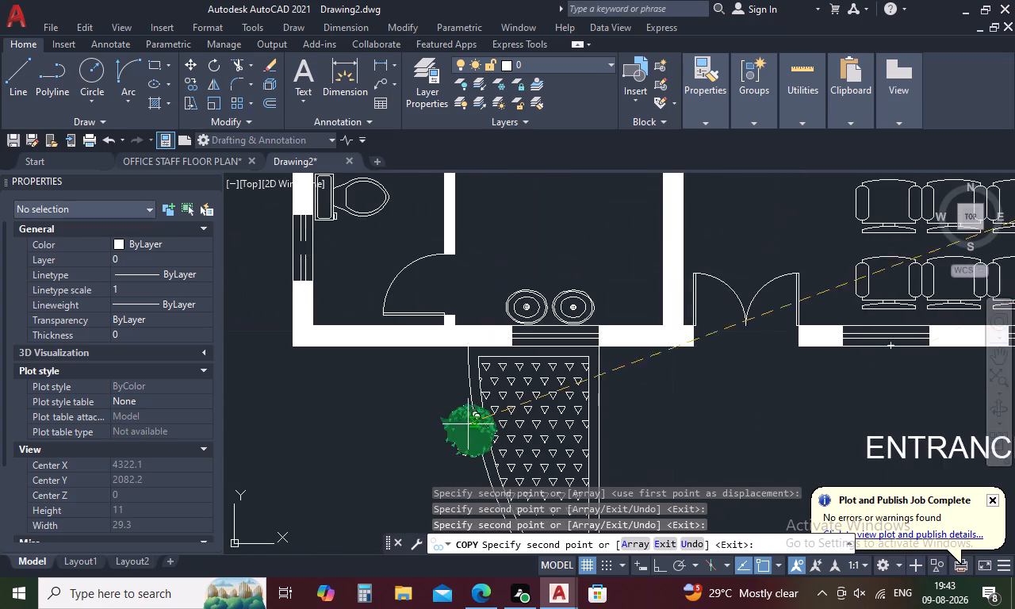
click(385, 380)
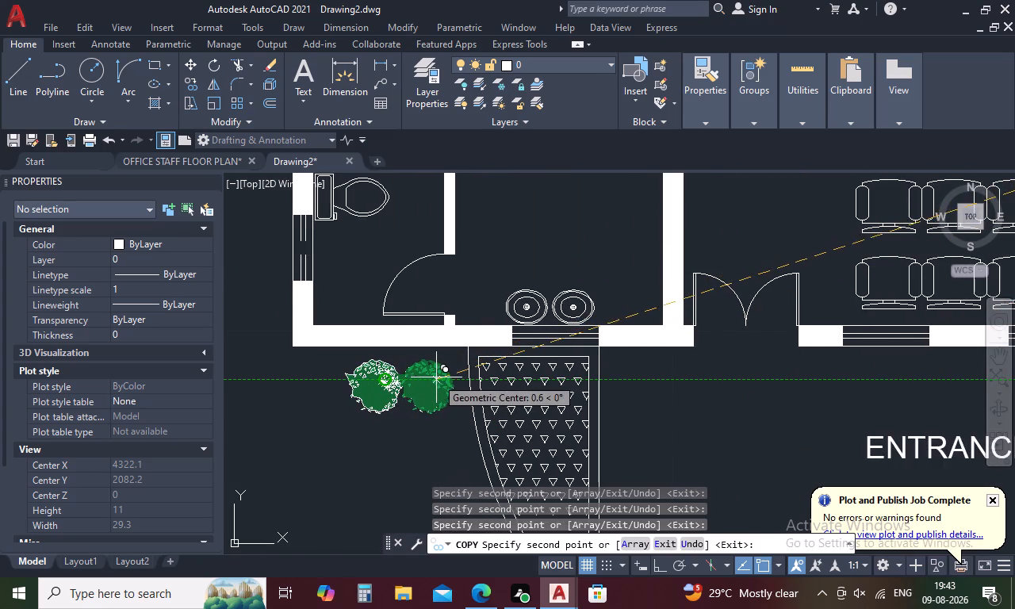
click(437, 377)
click(411, 439)
Place three more copies of the green shrub south of the pantry wall, outside the doctor office, and finish copying.
middle_drag(432, 428, 527, 446)
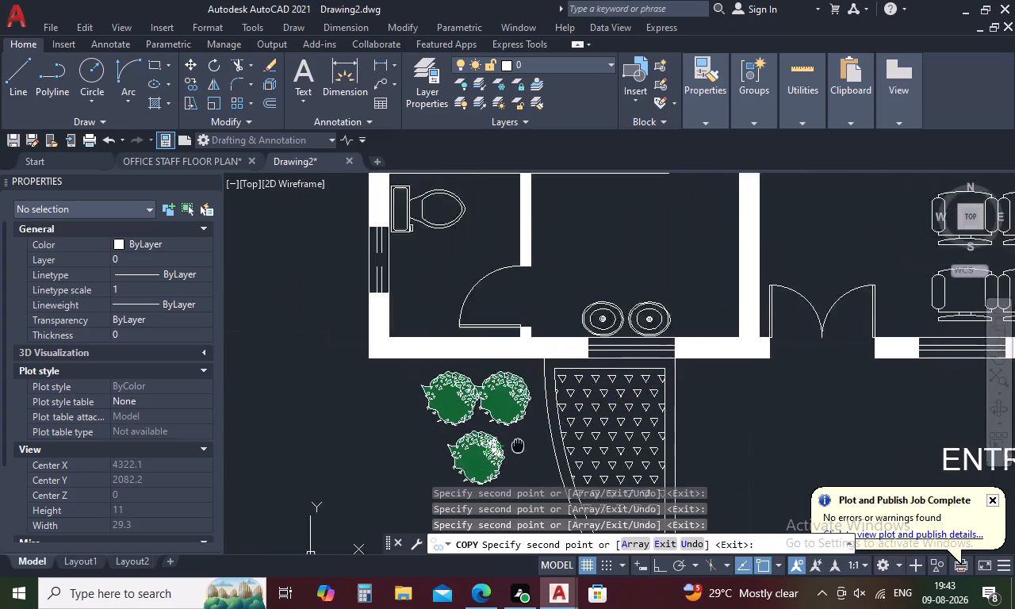
middle_drag(527, 446, 638, 469)
middle_drag(435, 304, 529, 464)
middle_drag(502, 358, 555, 467)
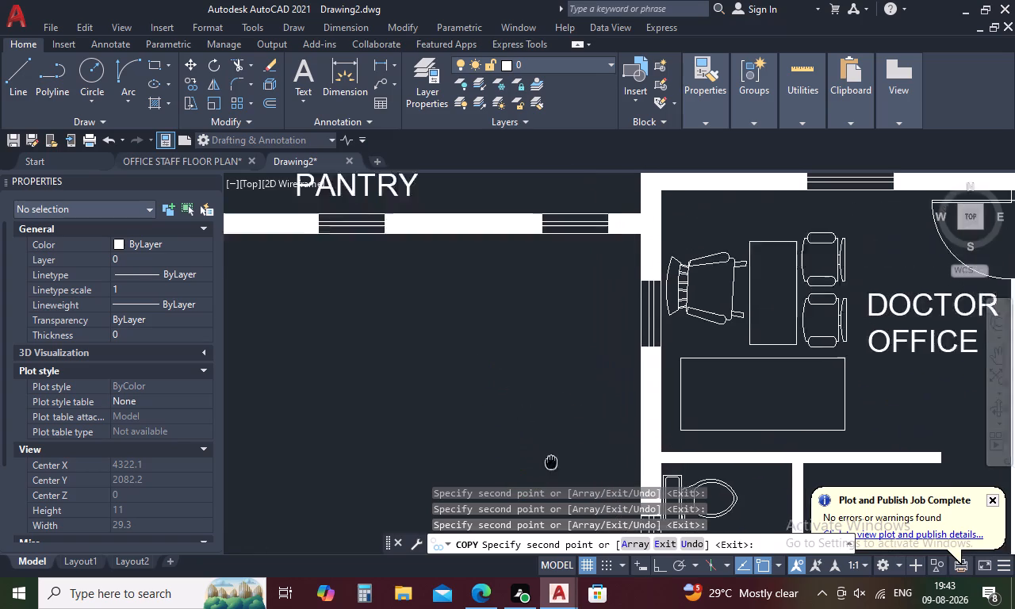
middle_drag(555, 467, 565, 492)
click(530, 323)
click(618, 309)
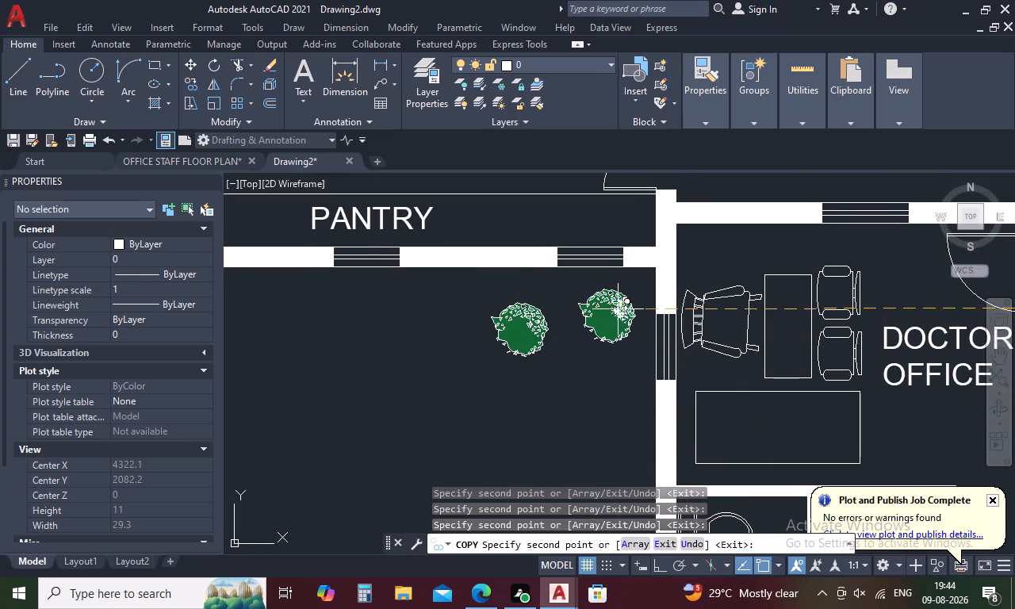
click(579, 363)
key(Escape)
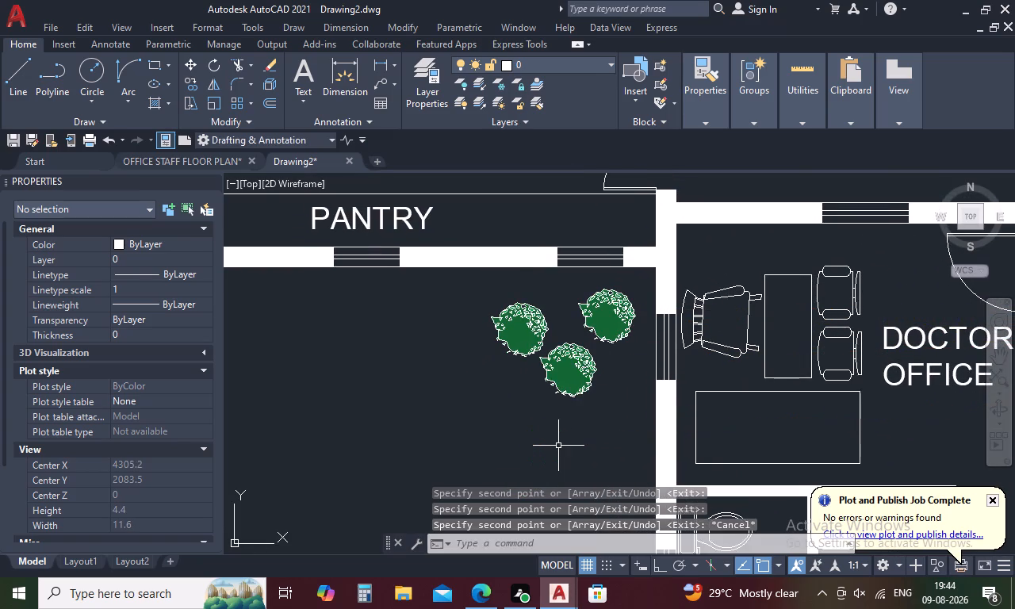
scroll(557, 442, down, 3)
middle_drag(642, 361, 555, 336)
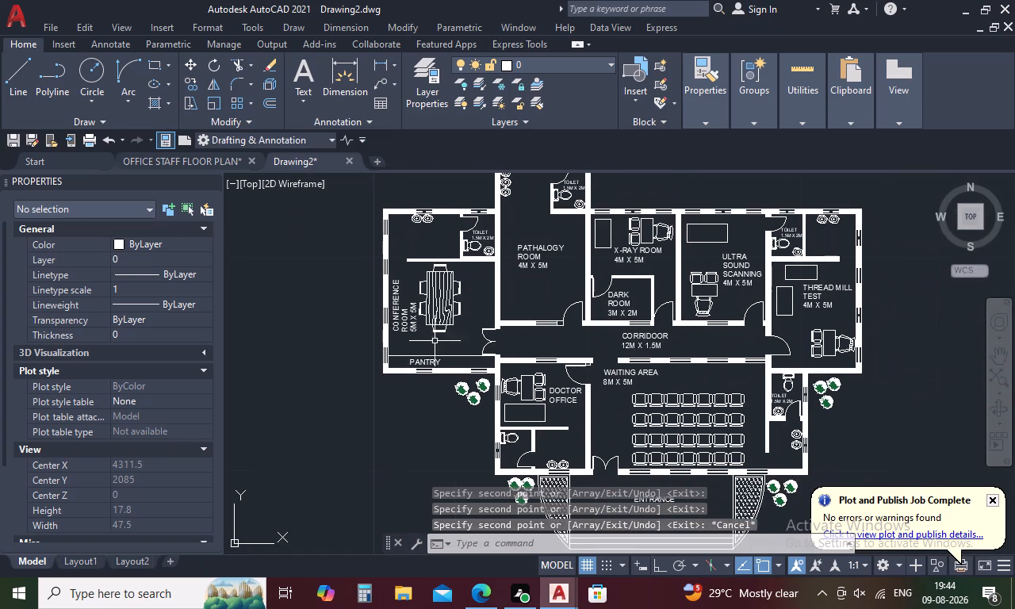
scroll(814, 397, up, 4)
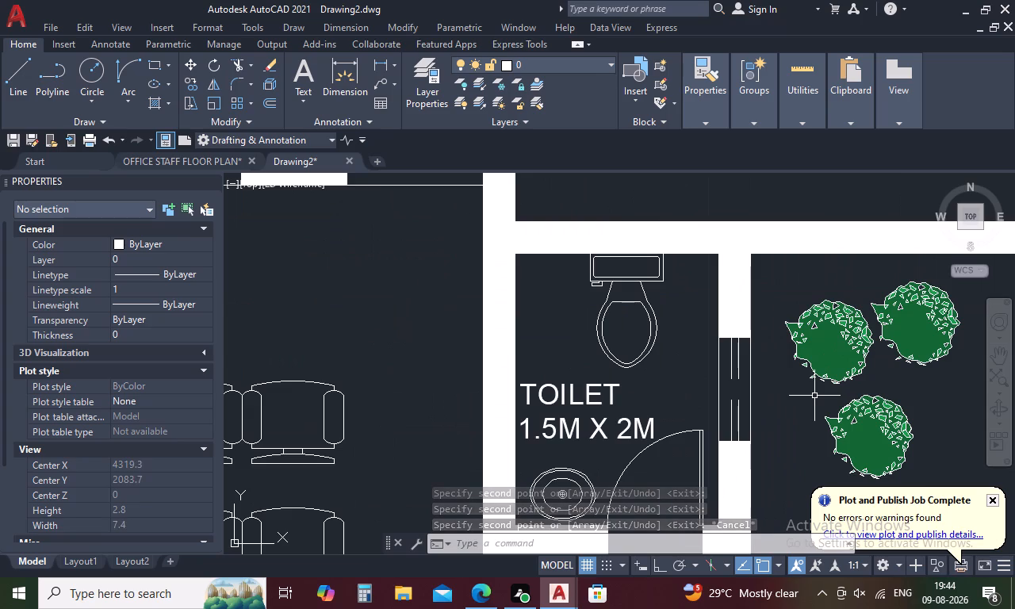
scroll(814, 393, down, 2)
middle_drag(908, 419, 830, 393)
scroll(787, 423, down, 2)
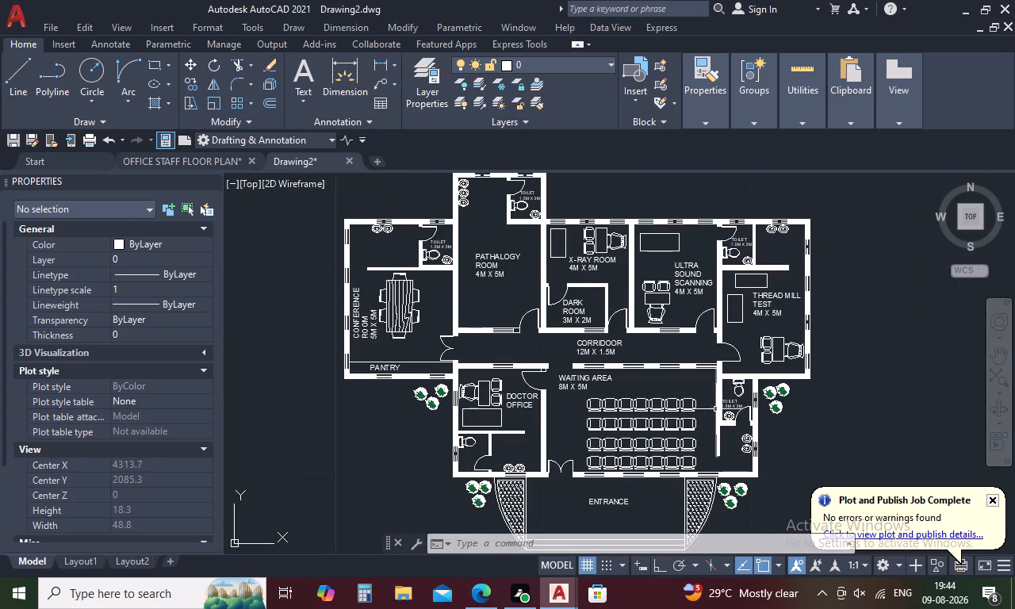
Create a new layer named 11 with index color 15.
key(l)
key(a)
key(space)
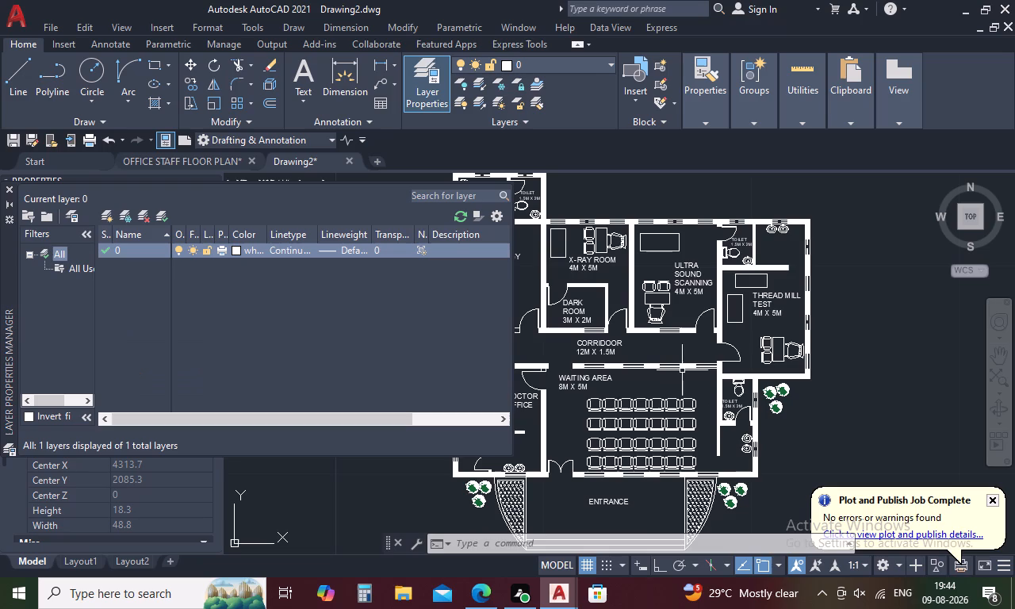
click(130, 251)
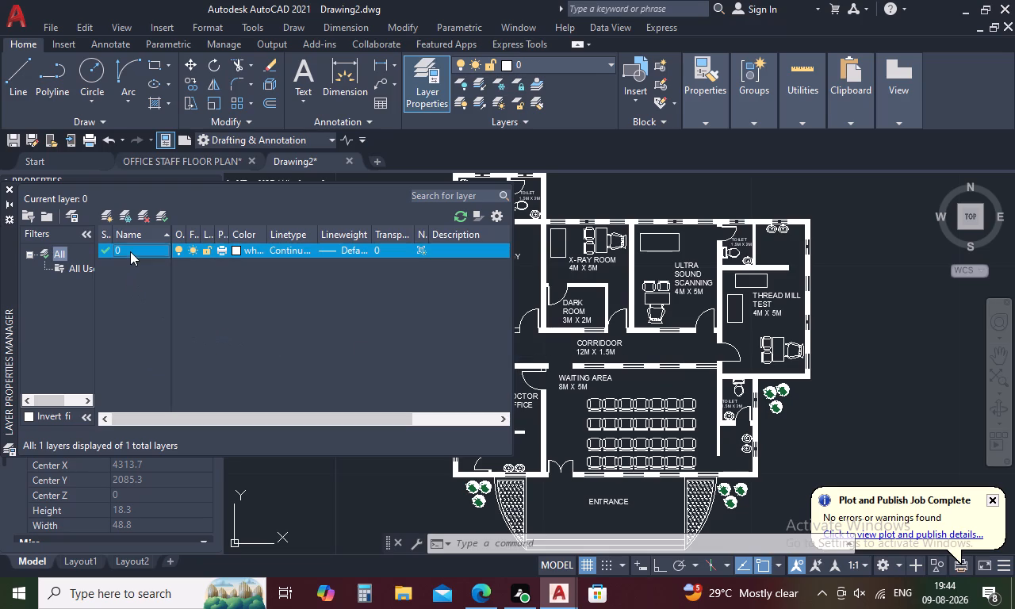
key(alt+n)
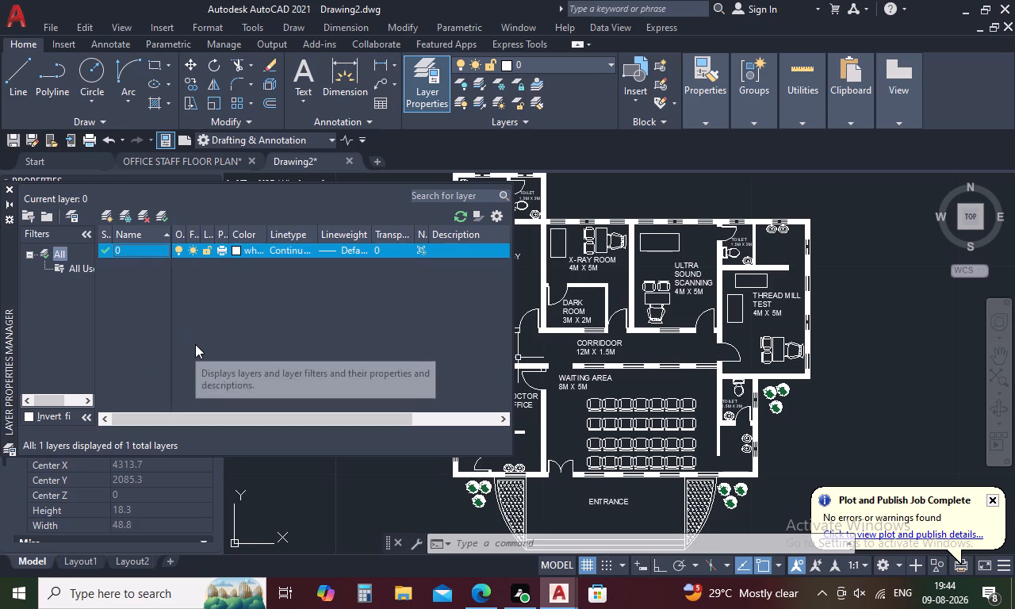
key(BackSpace)
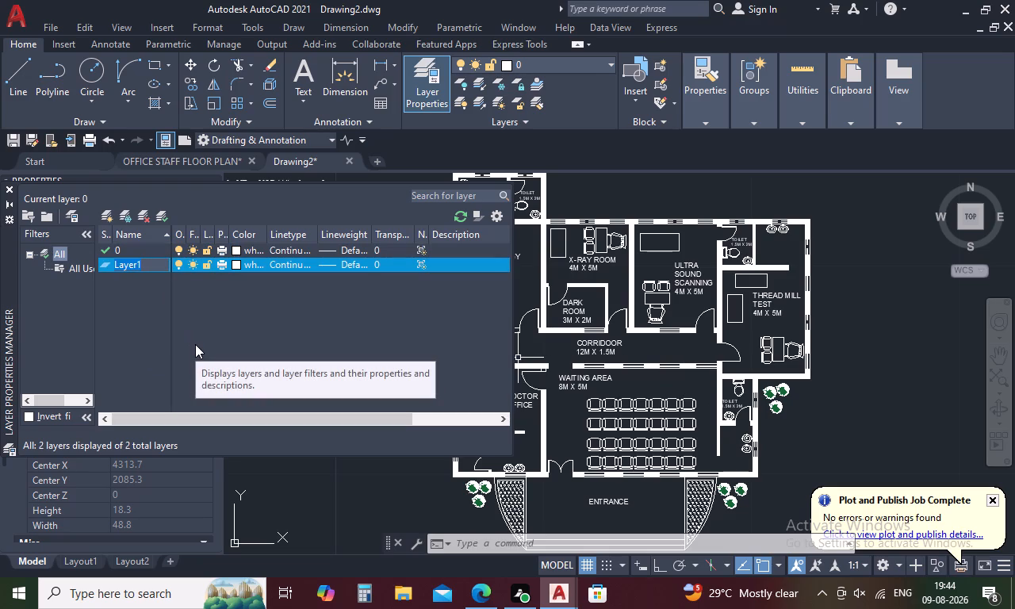
text(11)
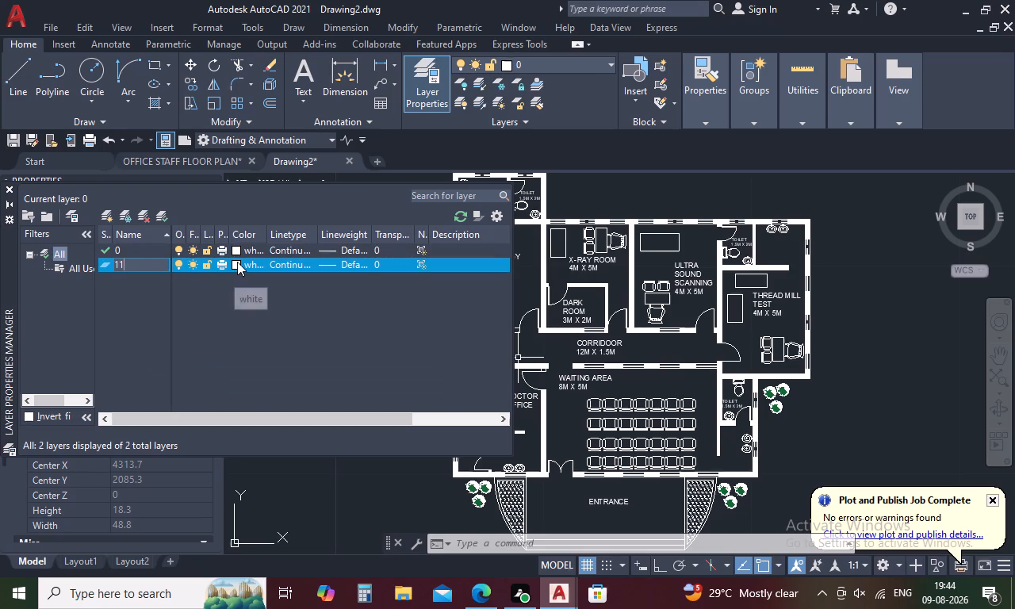
click(237, 262)
click(237, 262)
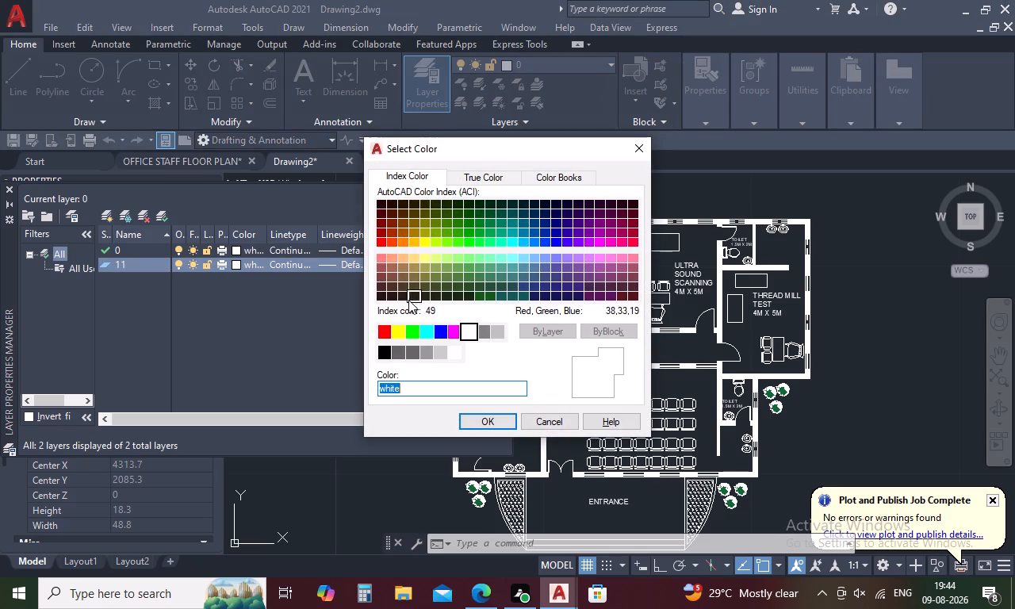
click(380, 274)
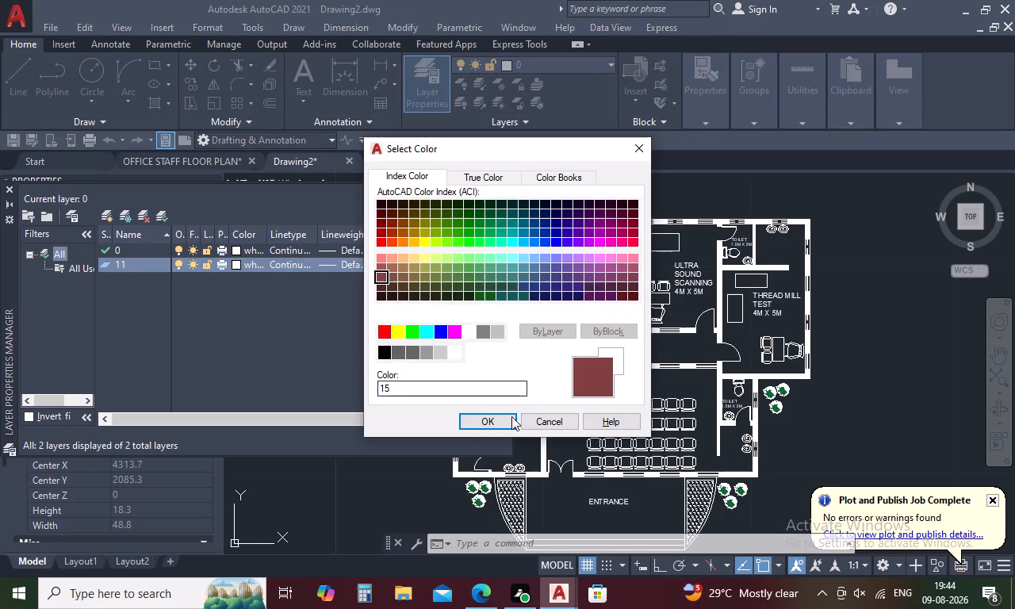
click(487, 420)
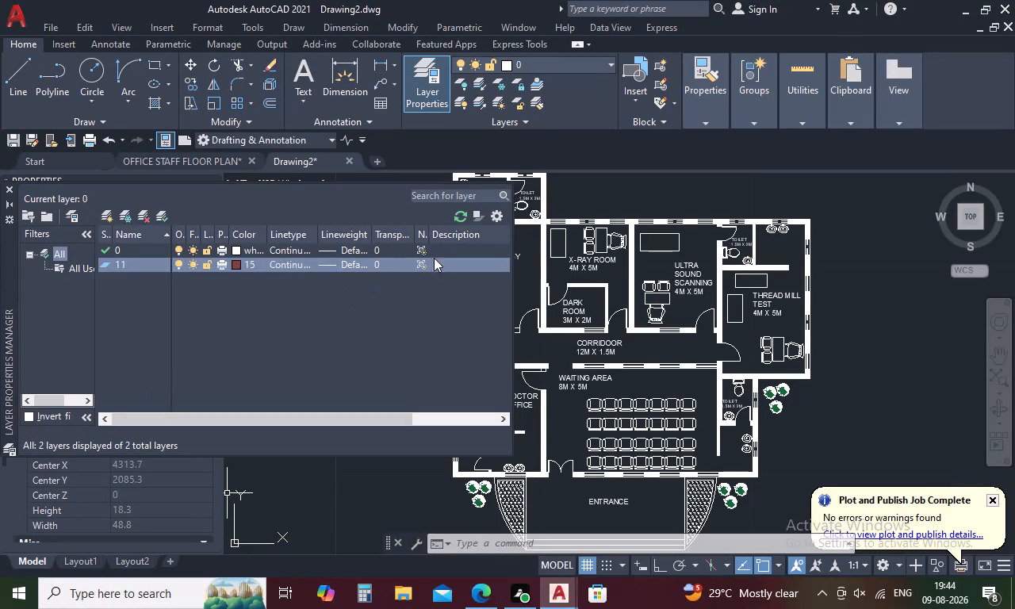
click(7, 182)
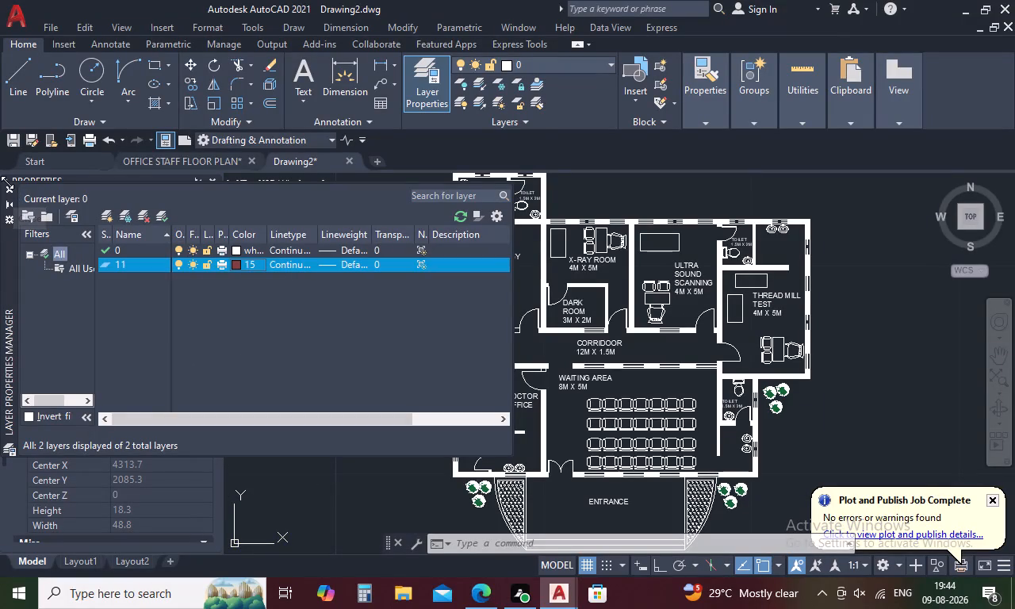
click(6, 190)
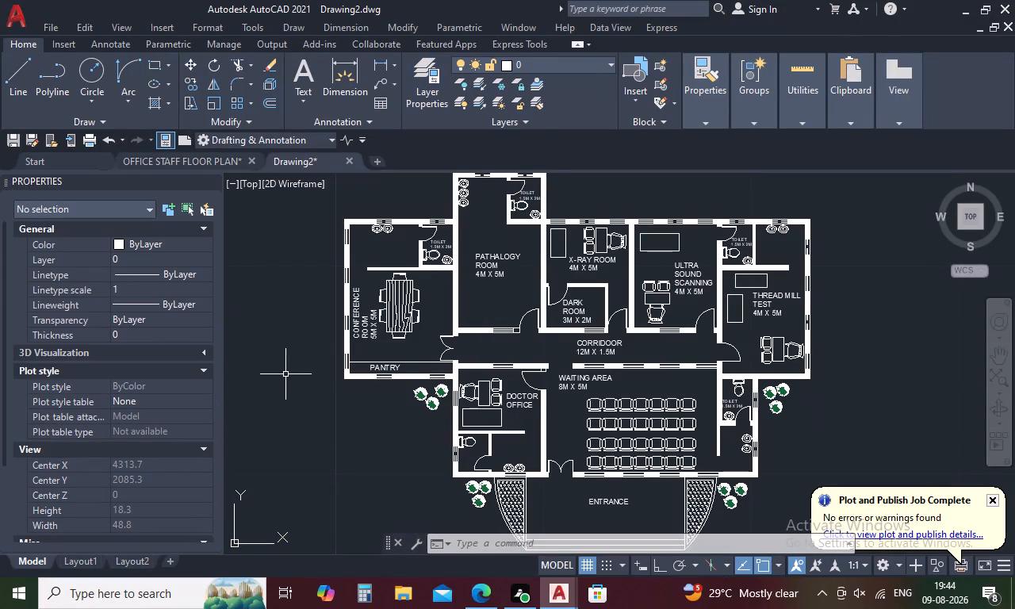
Move the conference room's dining table block to layer 11 and deselect it.
click(408, 294)
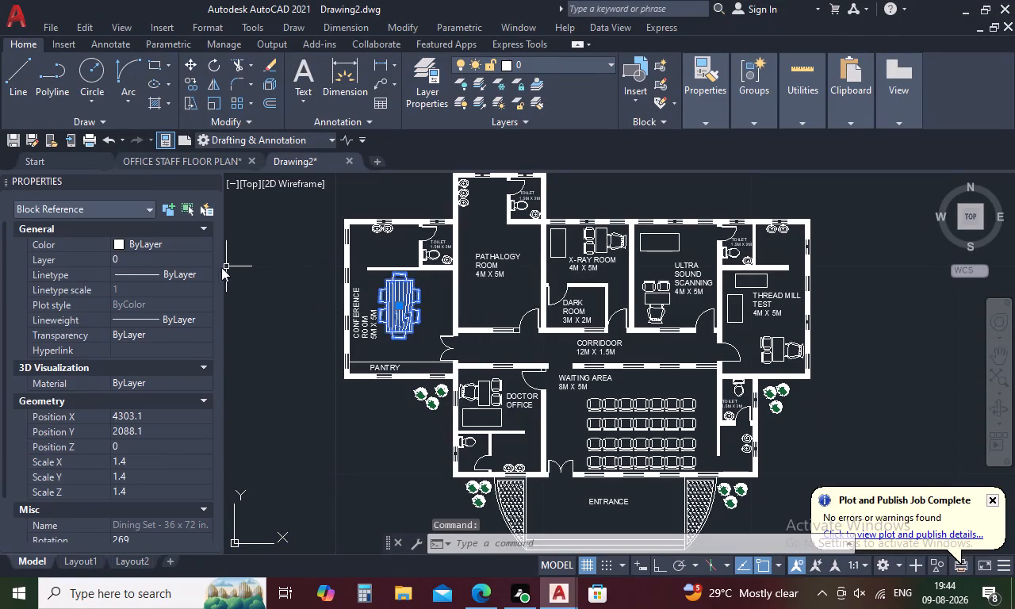
click(199, 243)
click(206, 242)
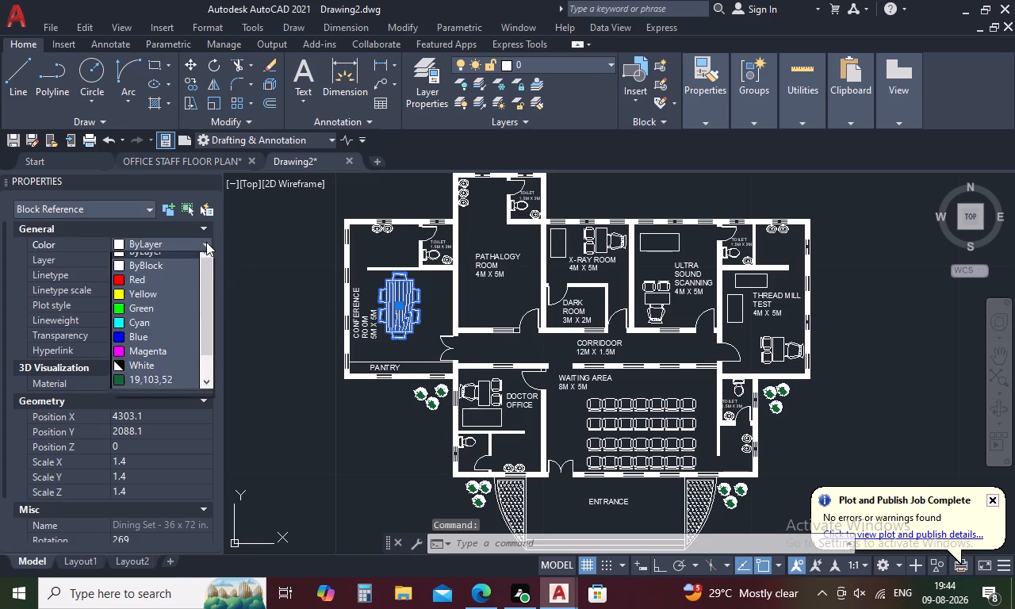
click(240, 240)
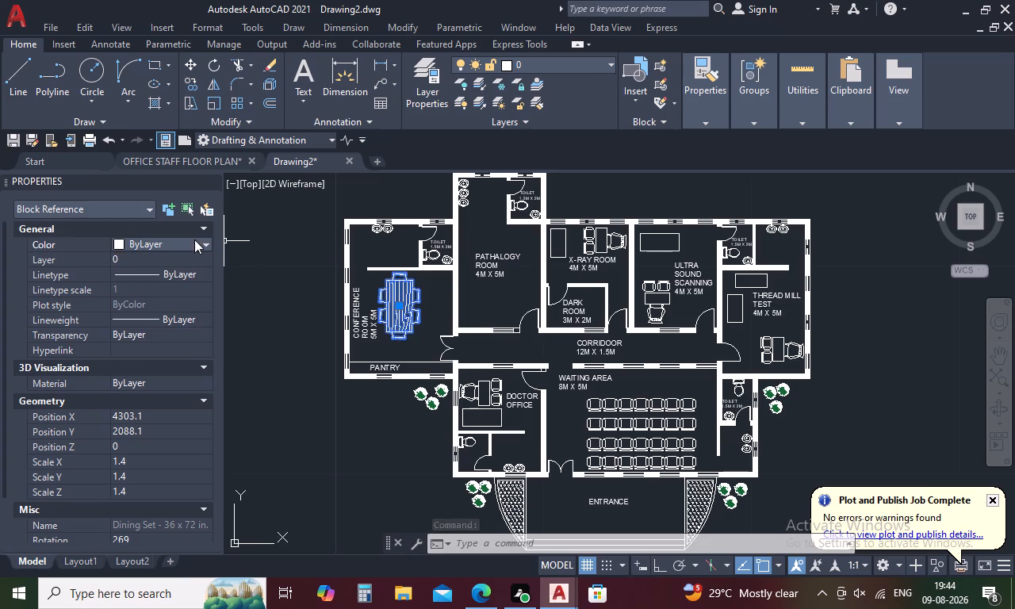
click(201, 260)
click(208, 259)
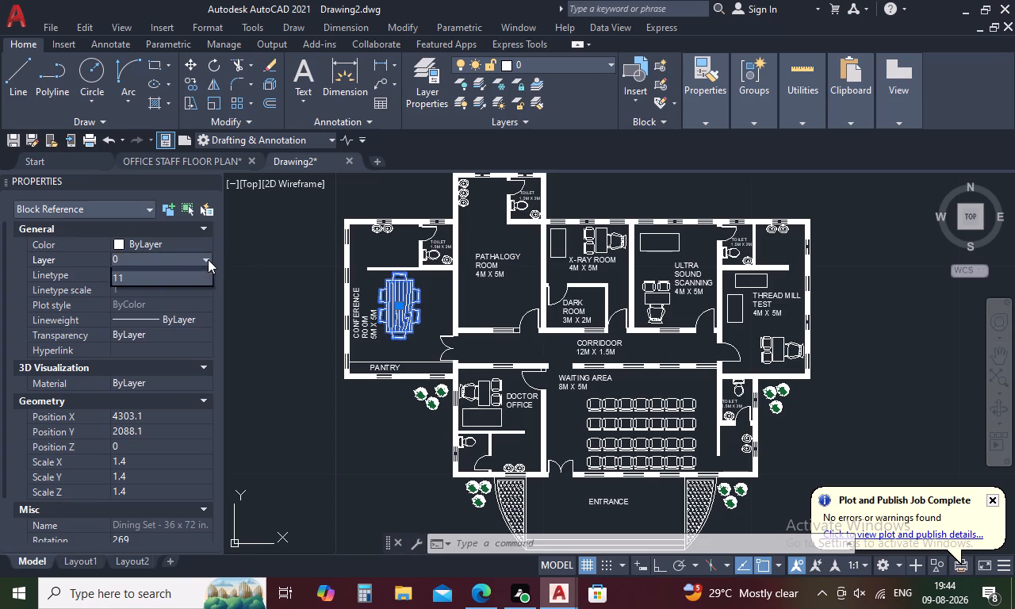
click(200, 283)
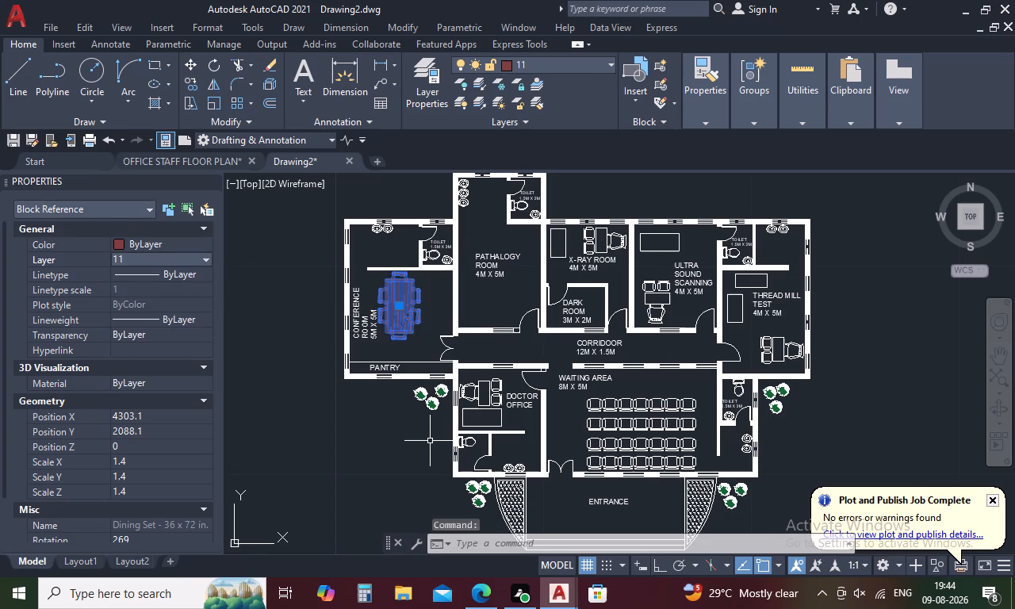
key(Escape)
Match the conference table's properties onto the conference and pathology basins, their toilets' fixtures, and the doctor office desk set.
text(MA)
key(space)
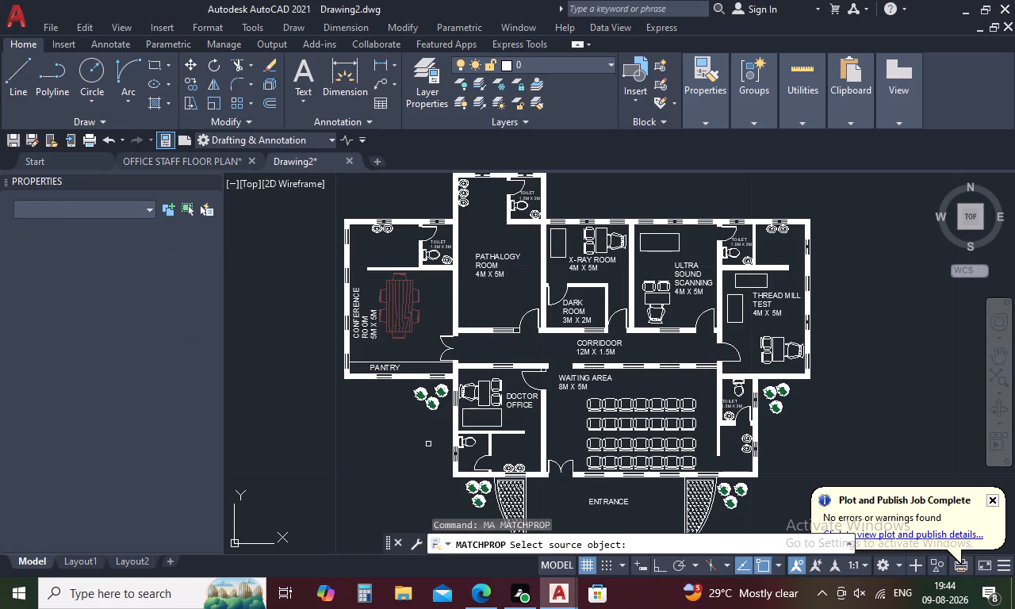
click(389, 314)
click(375, 229)
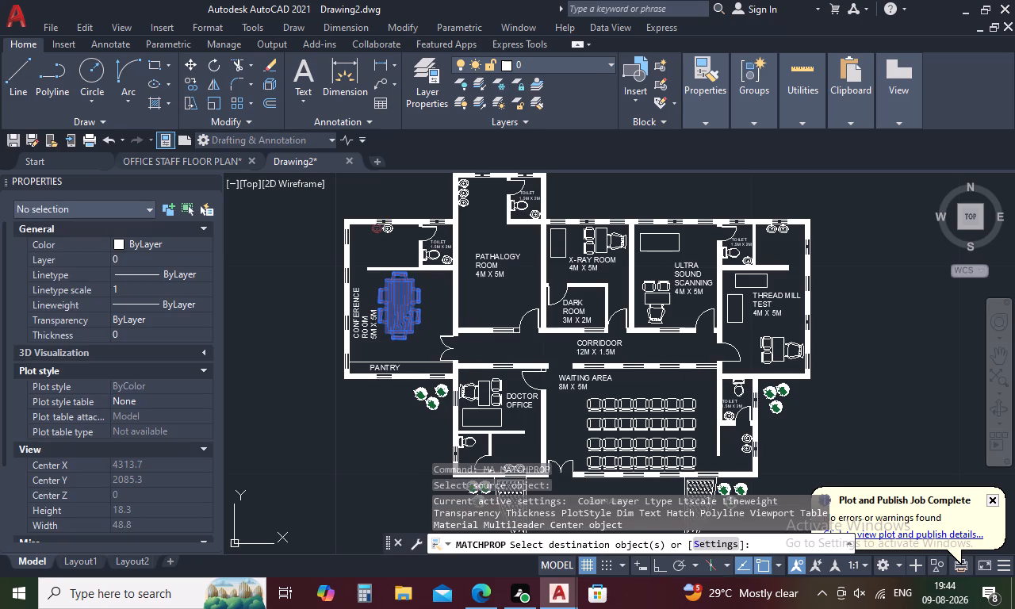
click(385, 231)
click(433, 255)
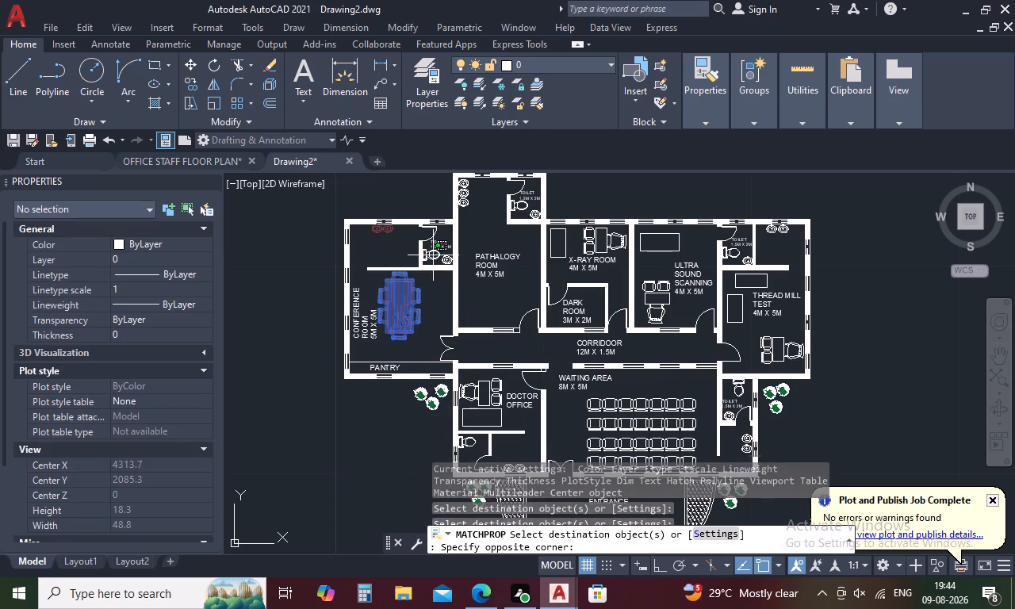
click(435, 254)
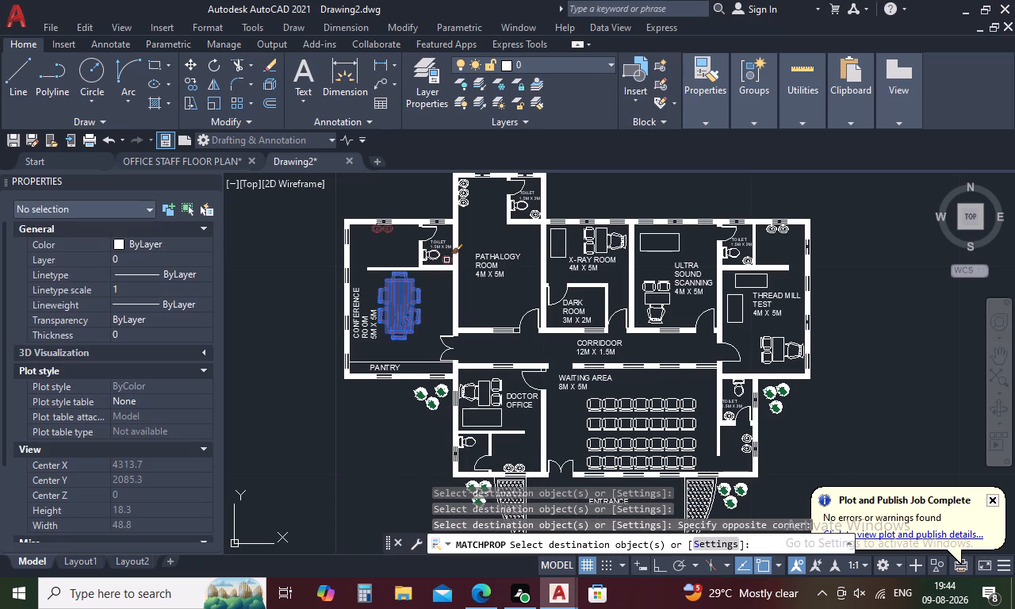
click(446, 260)
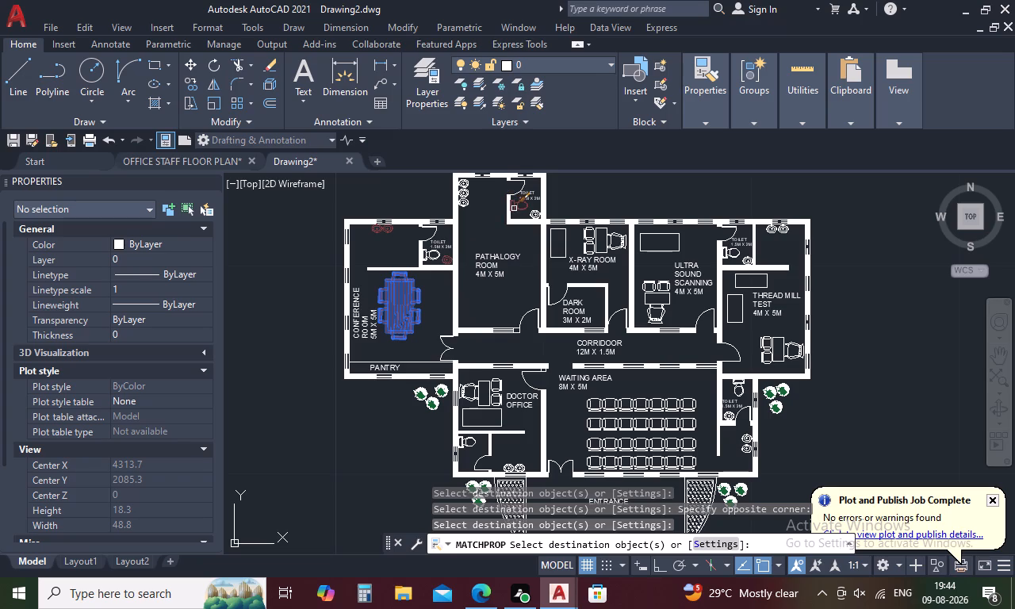
click(514, 209)
click(535, 213)
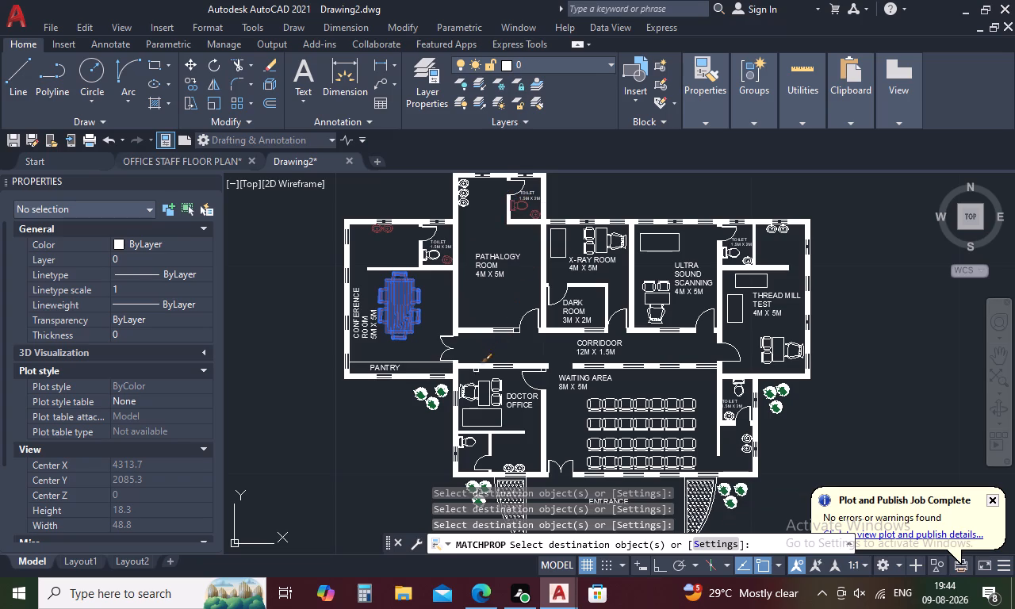
click(469, 396)
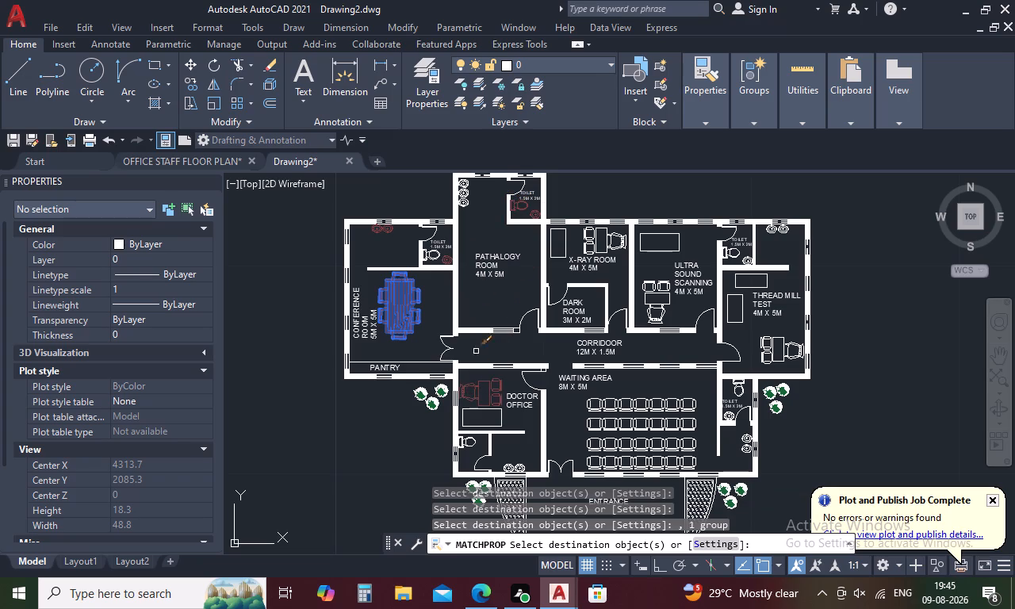
click(464, 185)
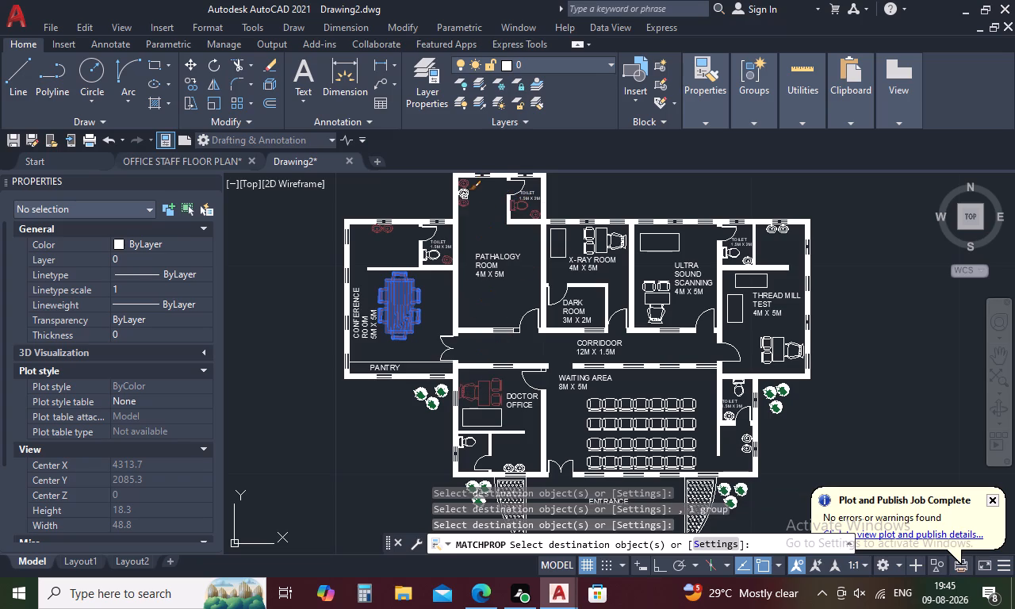
click(465, 197)
click(469, 191)
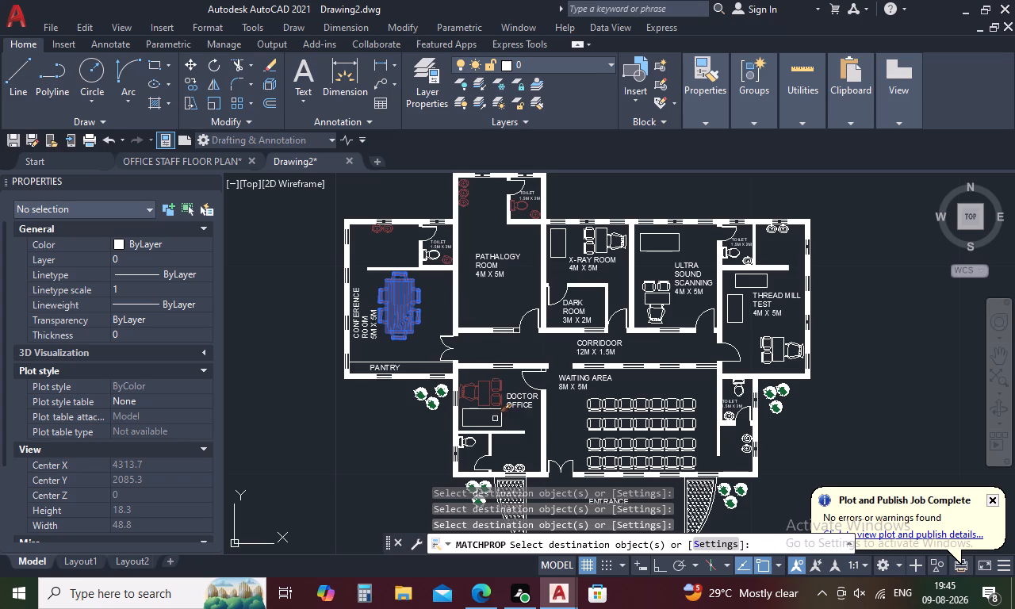
Apply the conference table's matched properties to all four rows of chairs in the waiting area.
click(596, 407)
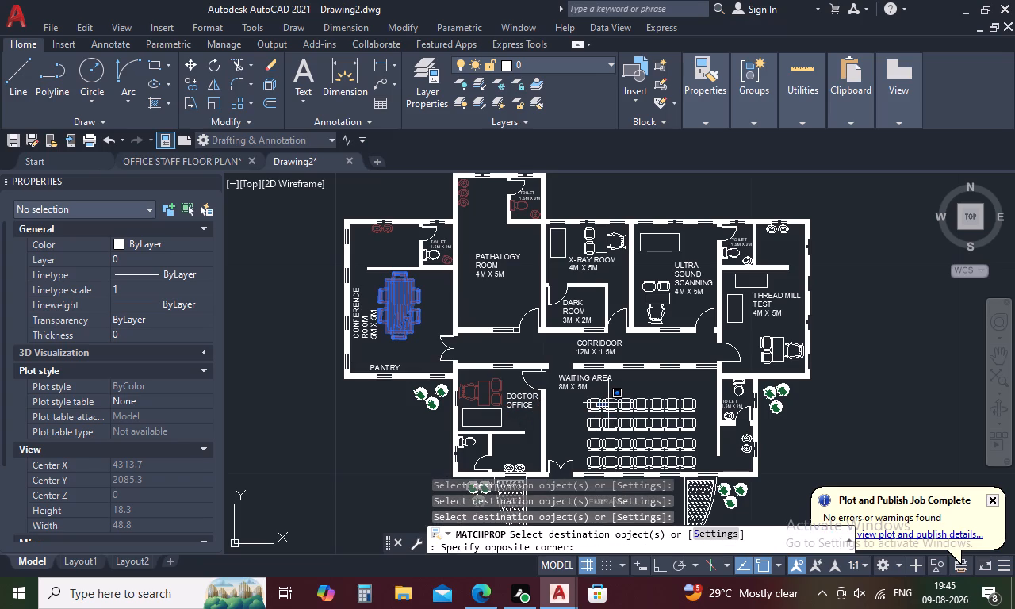
click(608, 403)
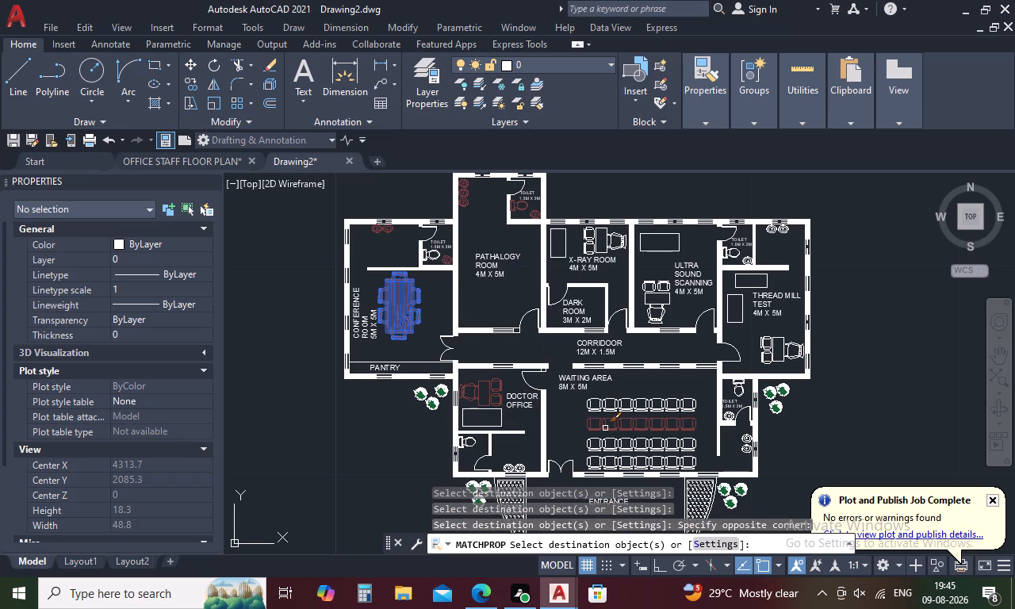
click(605, 428)
click(605, 413)
click(605, 440)
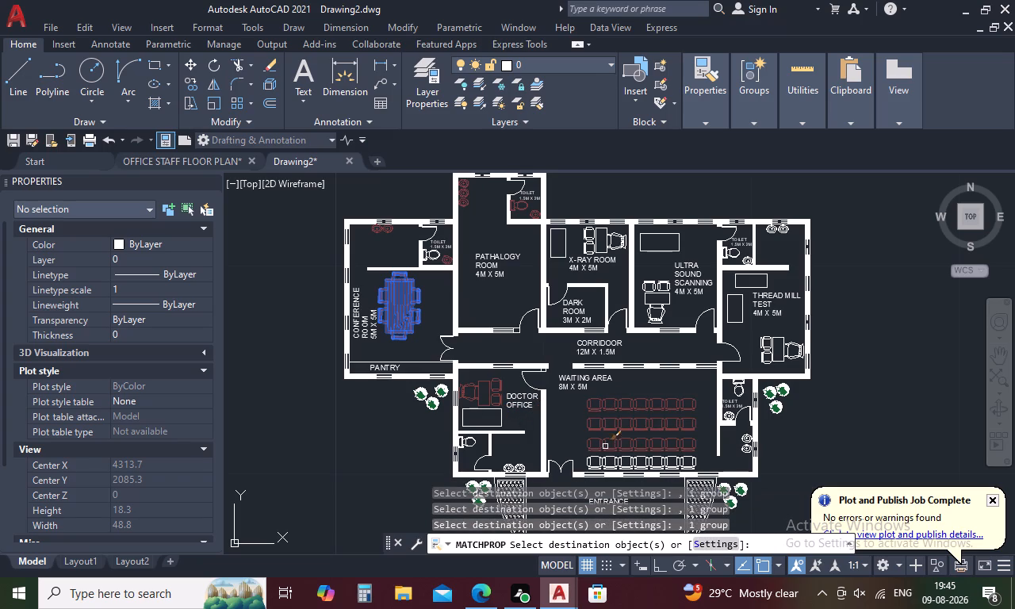
click(606, 461)
click(597, 465)
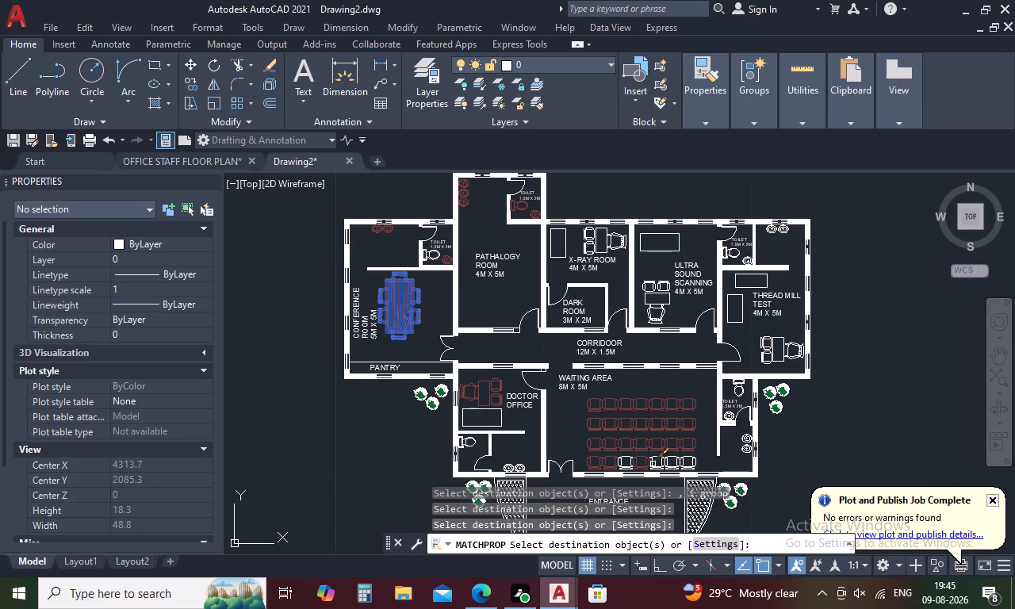
drag(694, 461, 628, 461)
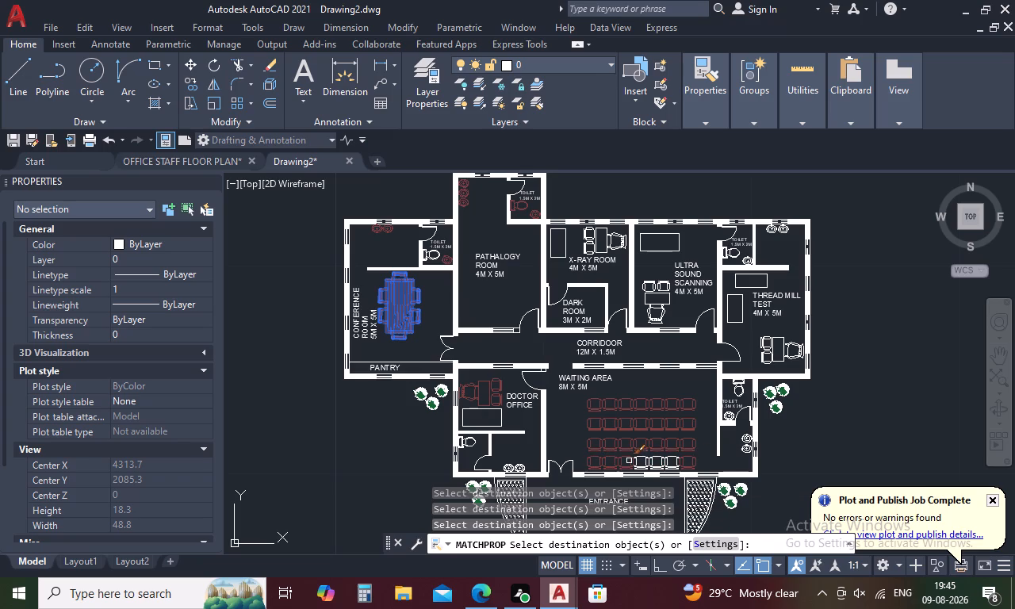
click(649, 458)
click(662, 458)
click(632, 464)
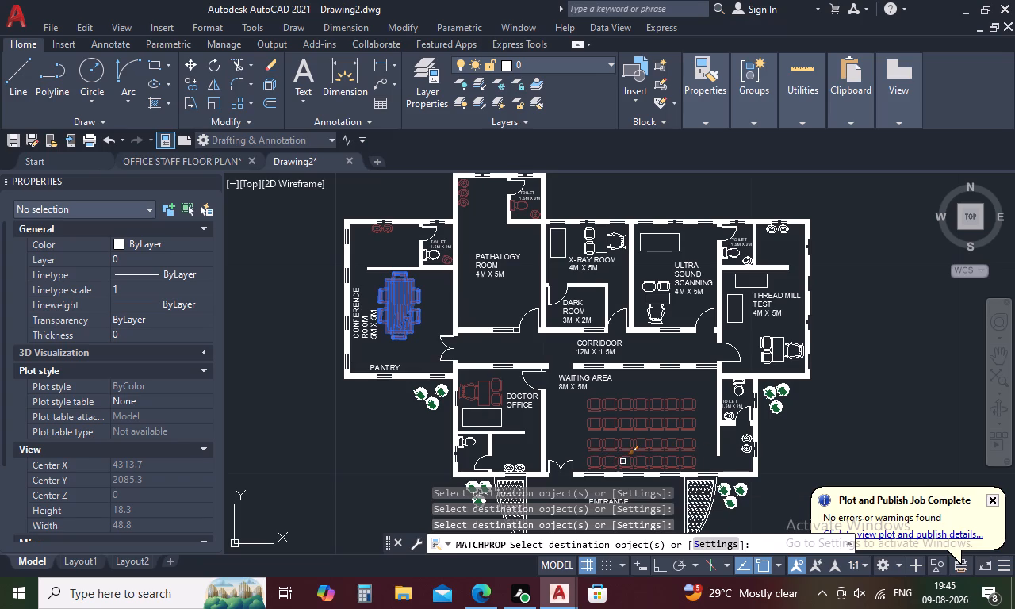
click(622, 462)
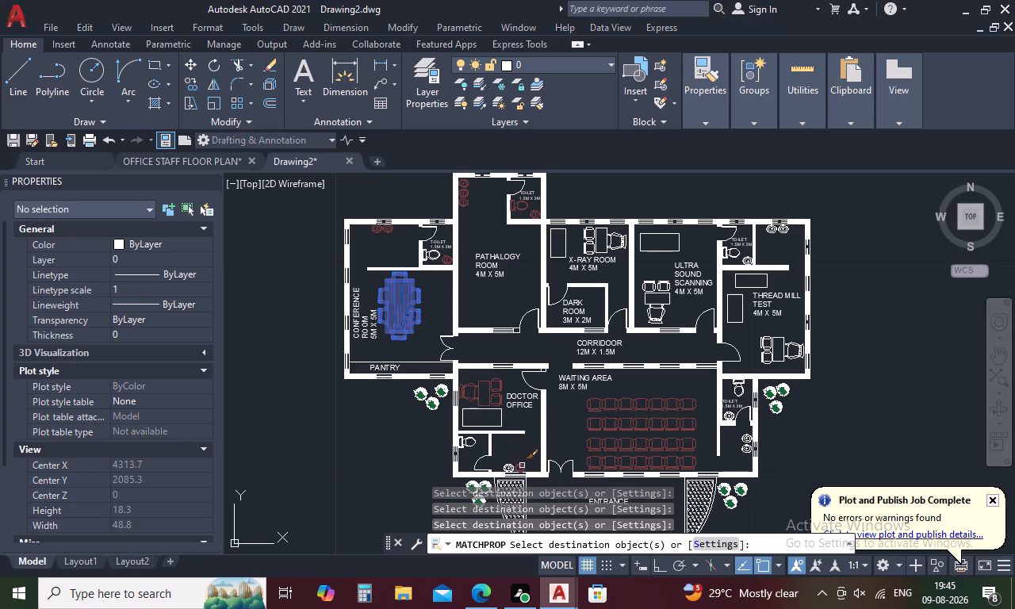
Apply the matched properties to the basins and WC south of the doctor office, and to the ultrasound and X-ray desk sets.
click(521, 465)
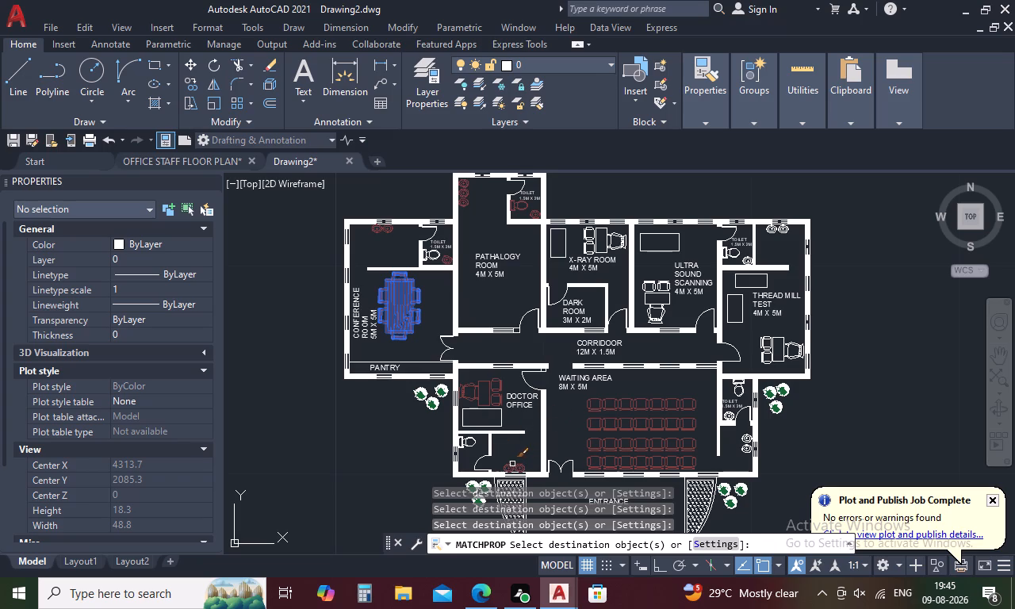
click(511, 464)
click(462, 441)
click(650, 282)
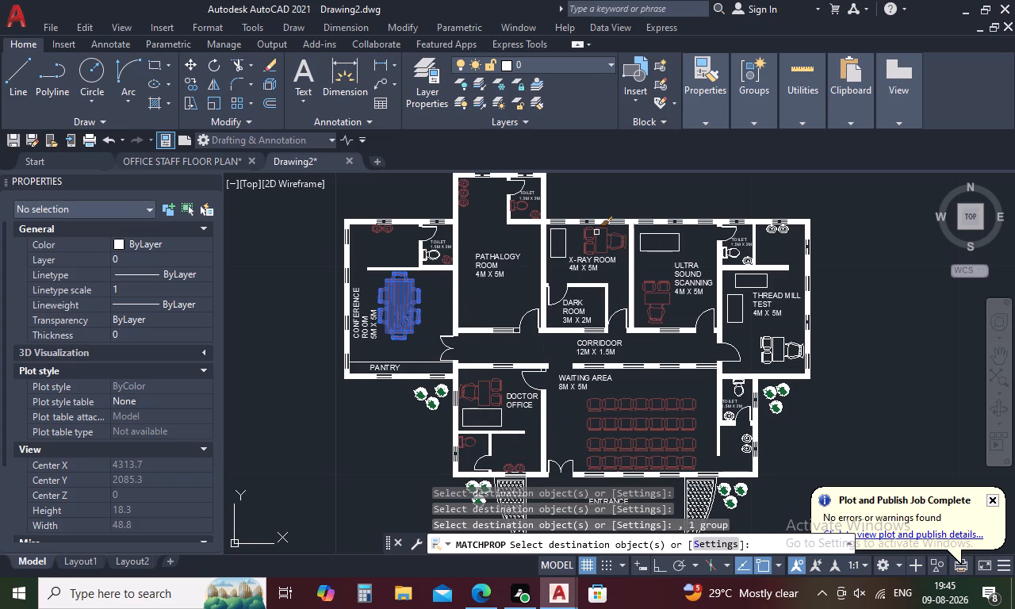
click(596, 232)
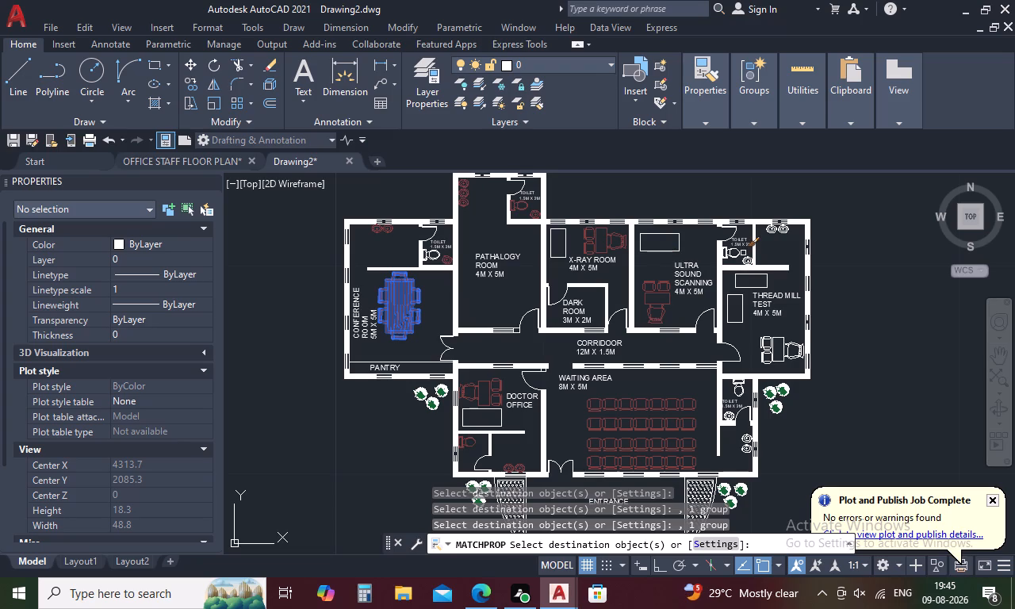
Apply the matched properties to the thread mill test room's toilet fixtures, its two basins and its desk set.
click(735, 254)
click(744, 262)
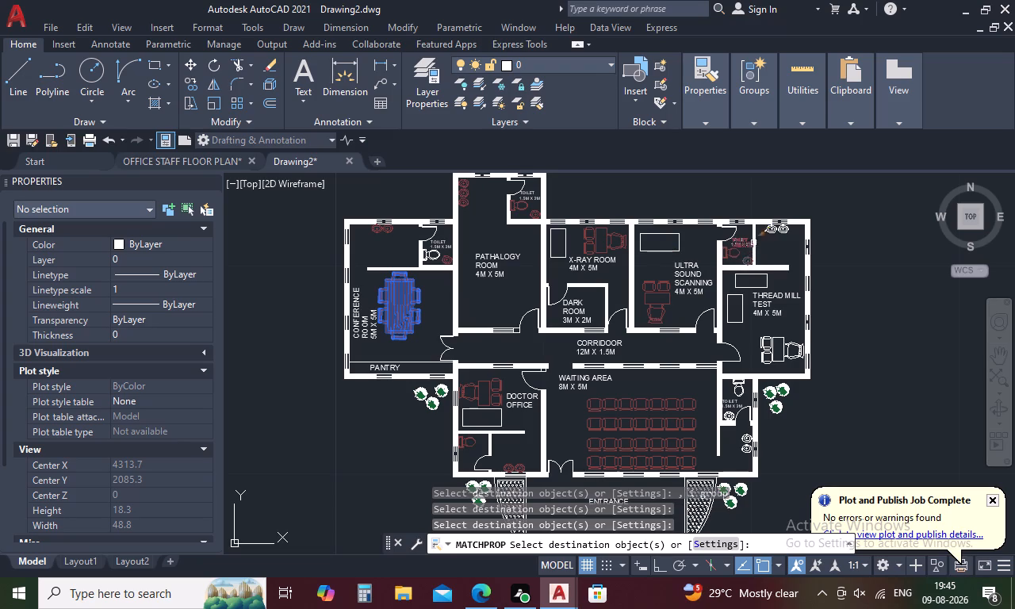
click(772, 231)
click(780, 230)
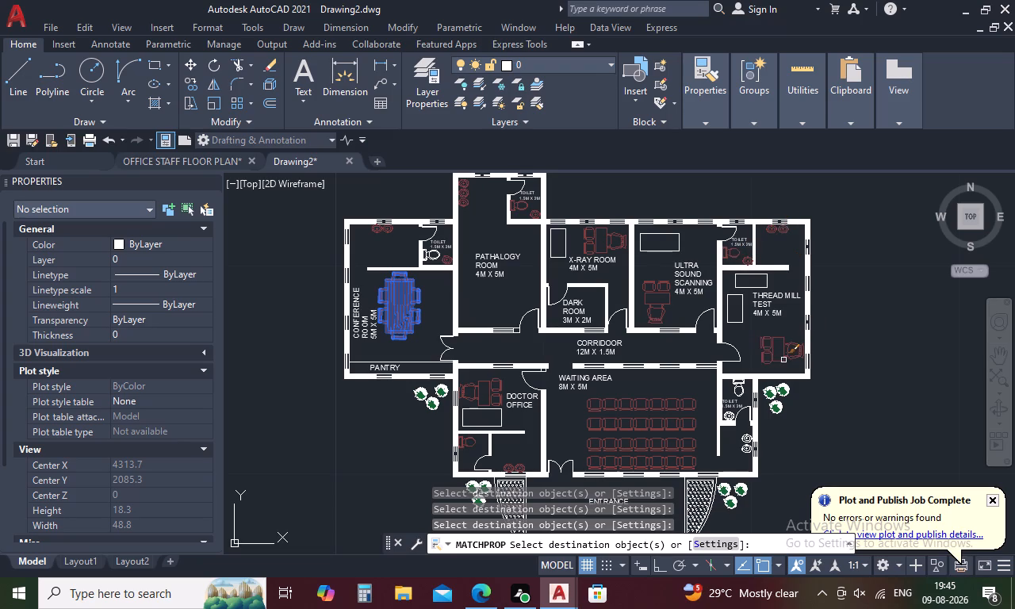
click(779, 356)
click(770, 328)
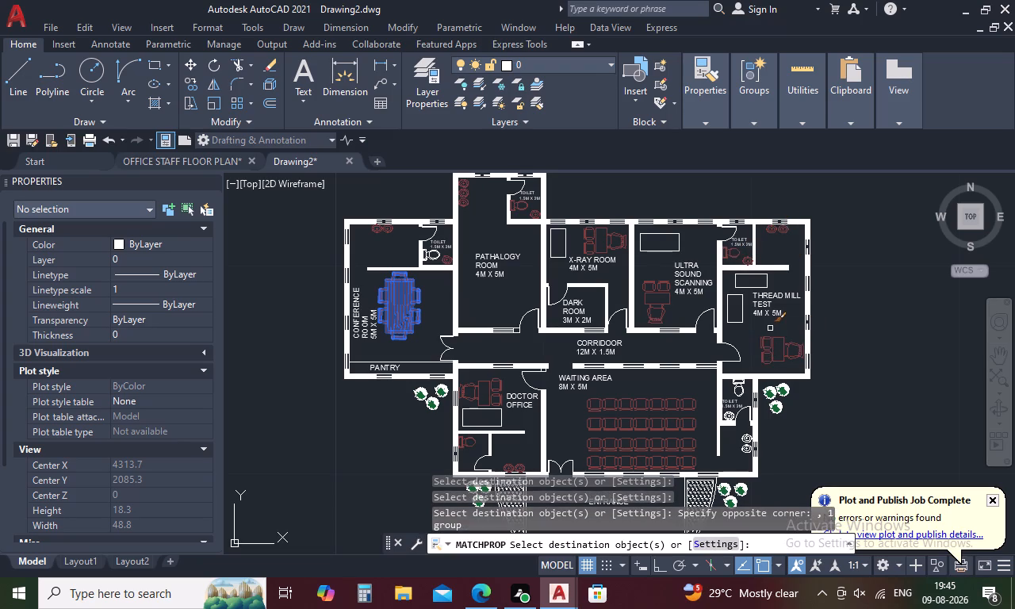
Apply the matched properties to the WC and basins in the toilet area east of the waiting area, and finish matching.
click(733, 388)
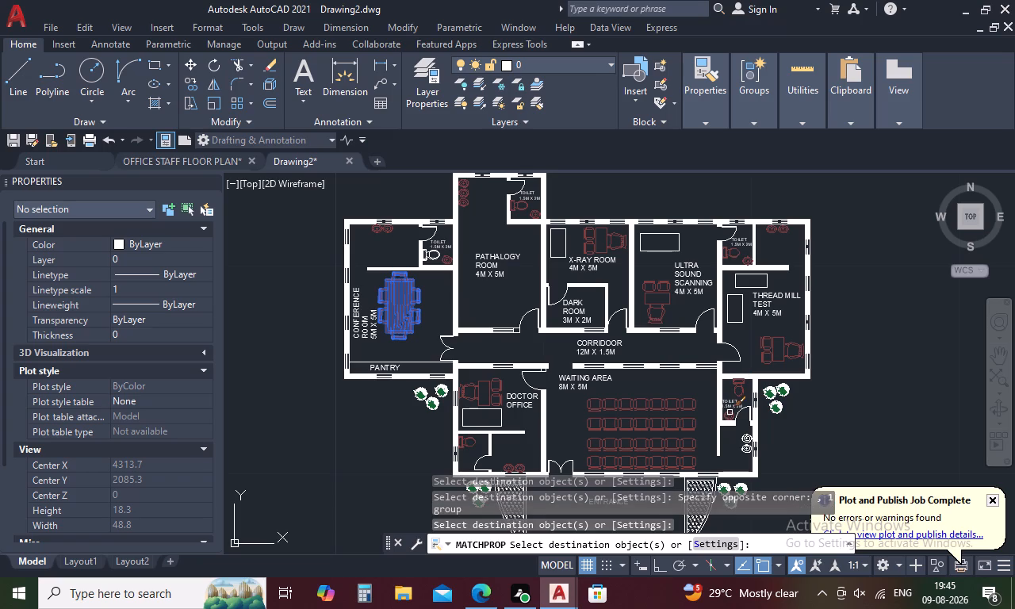
click(730, 413)
click(746, 445)
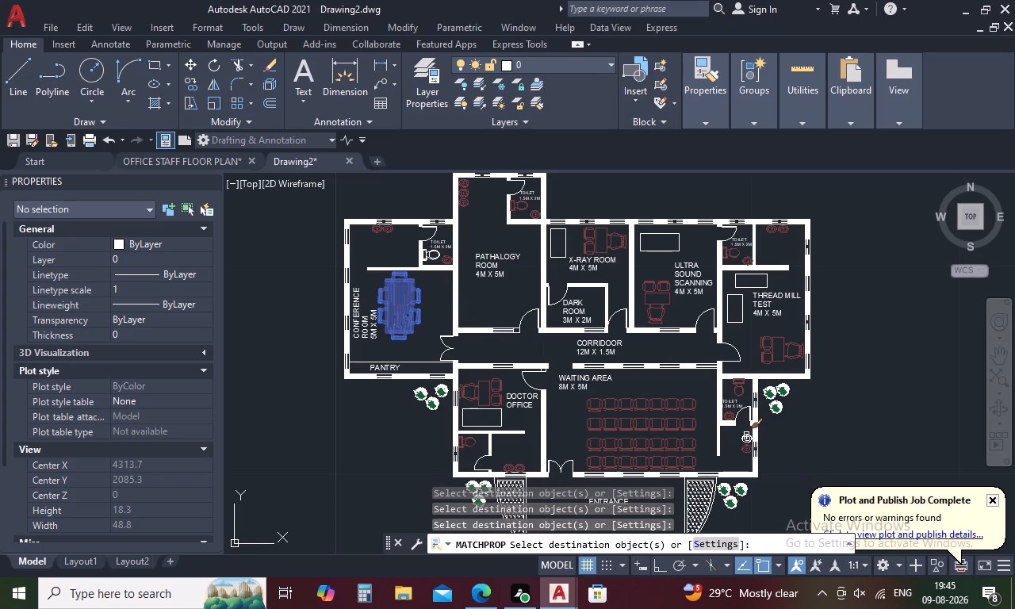
click(746, 434)
key(Escape)
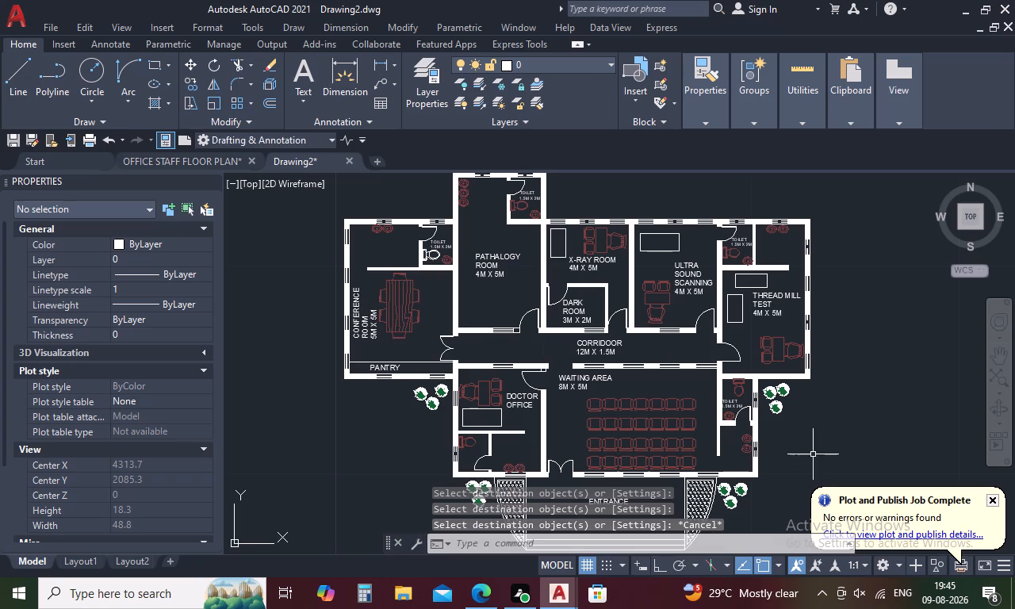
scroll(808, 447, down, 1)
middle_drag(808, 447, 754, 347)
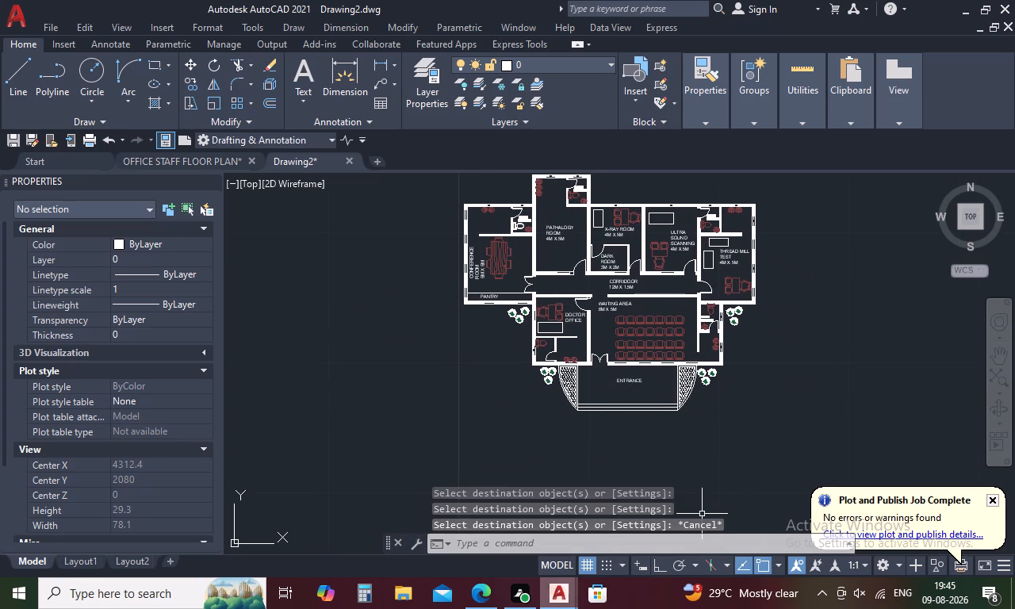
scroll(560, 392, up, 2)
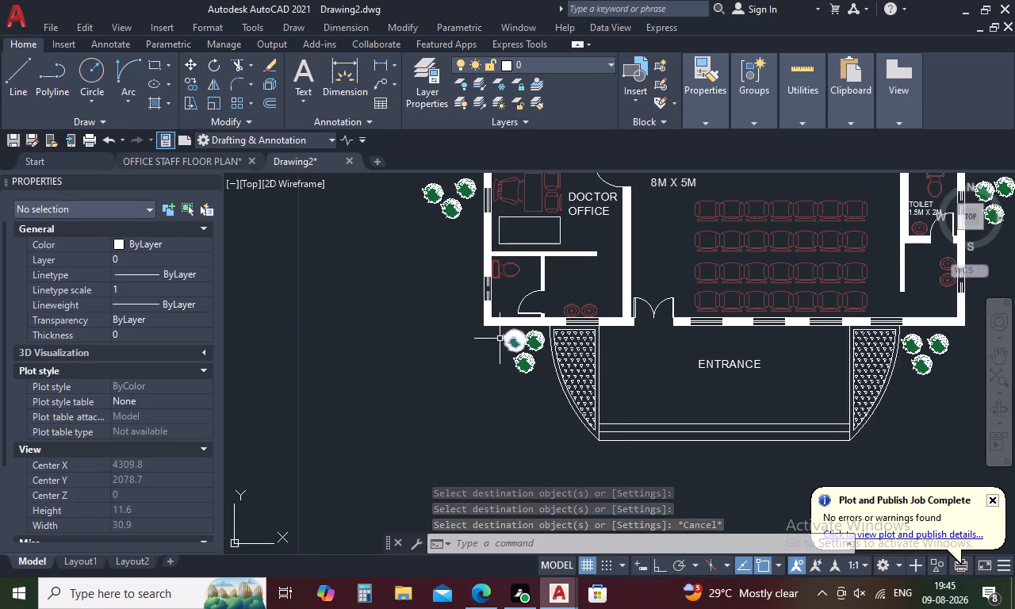
Start a multiline text box below the entrance steps, with the text height set to 0.4.
scroll(497, 339, down, 1)
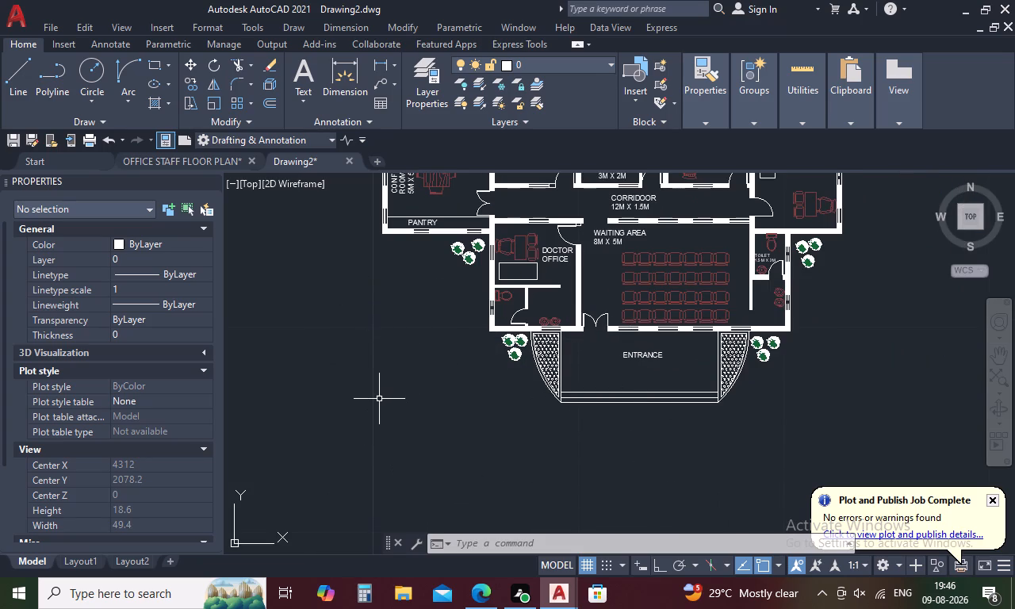
text(T)
key(space)
click(543, 434)
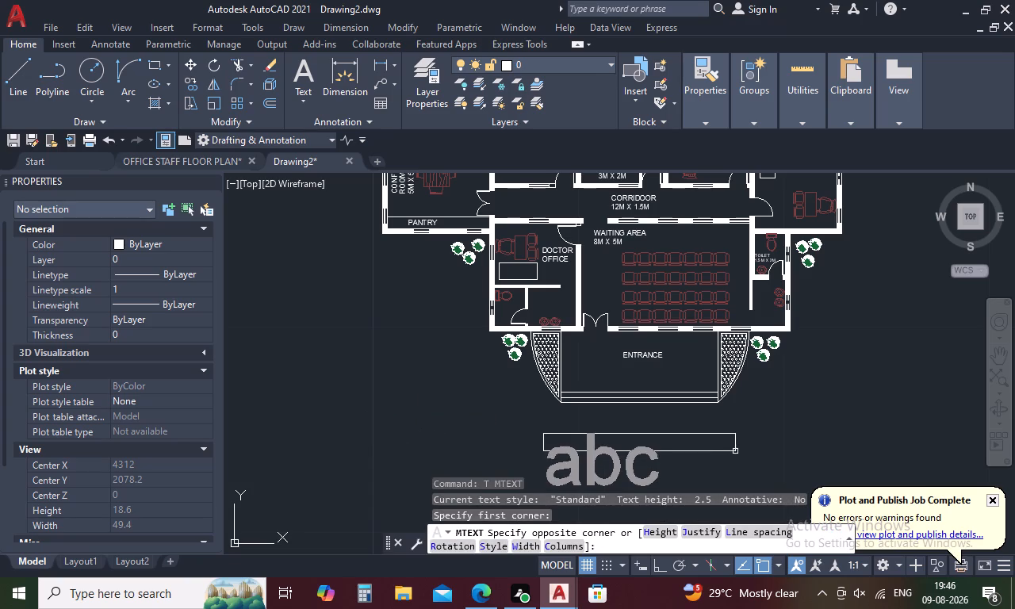
click(752, 454)
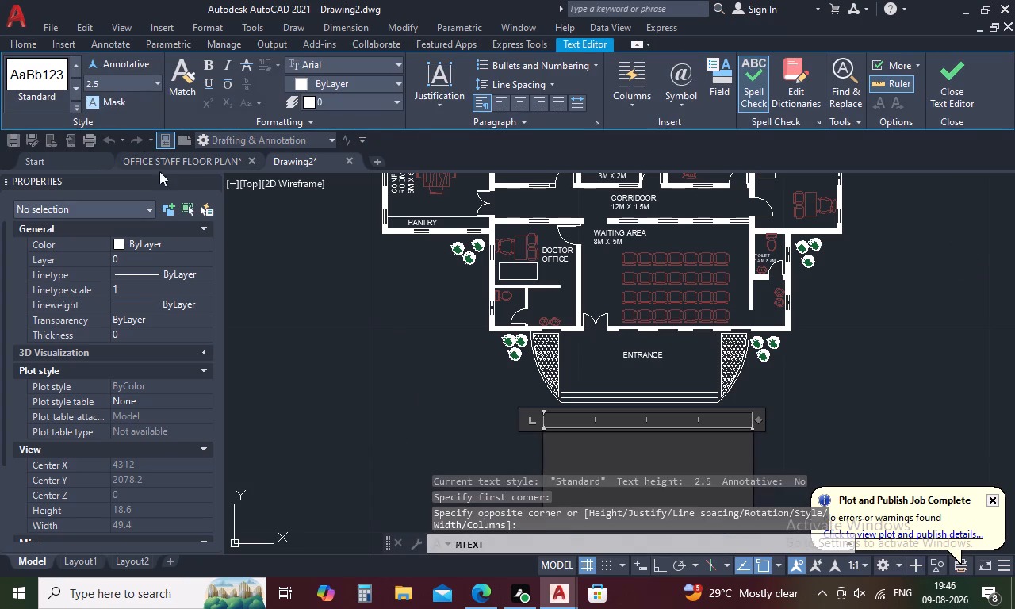
click(106, 73)
click(106, 83)
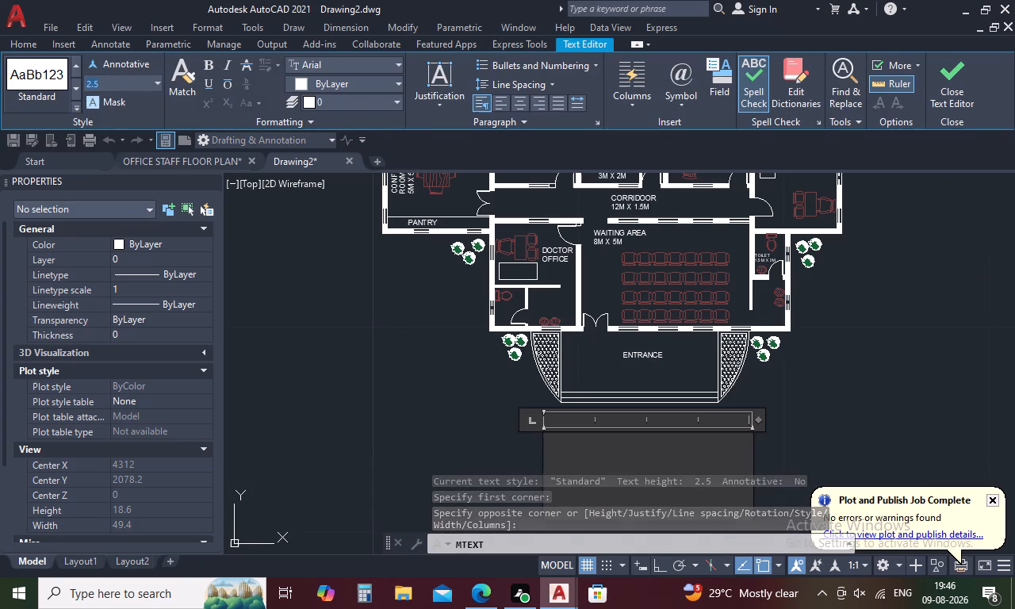
key(BackSpace)
text(500)
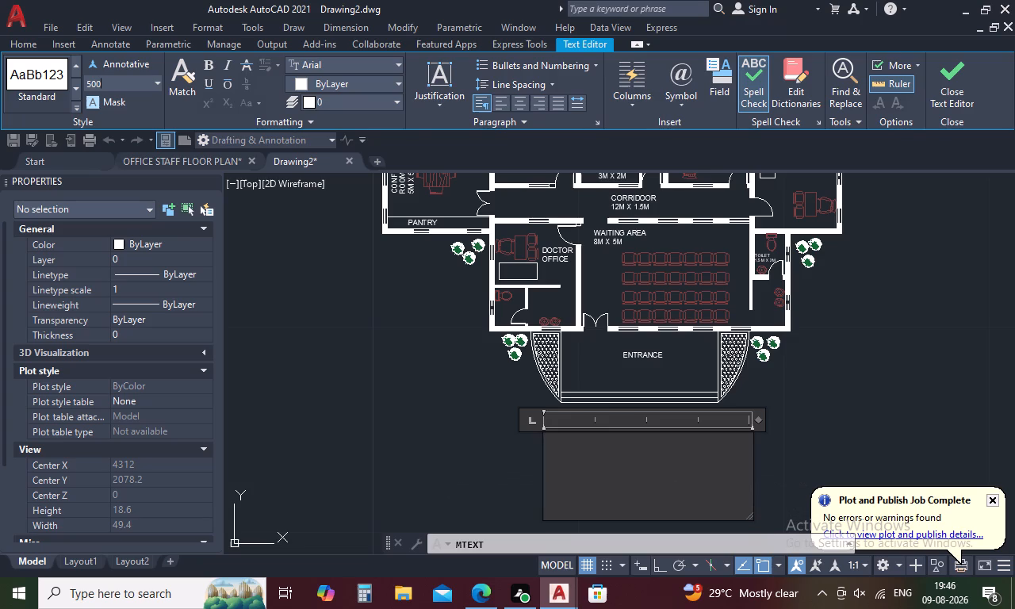
key(BackSpace)
key(BackSpace)
key(BackSpace)
key(period)
key(5)
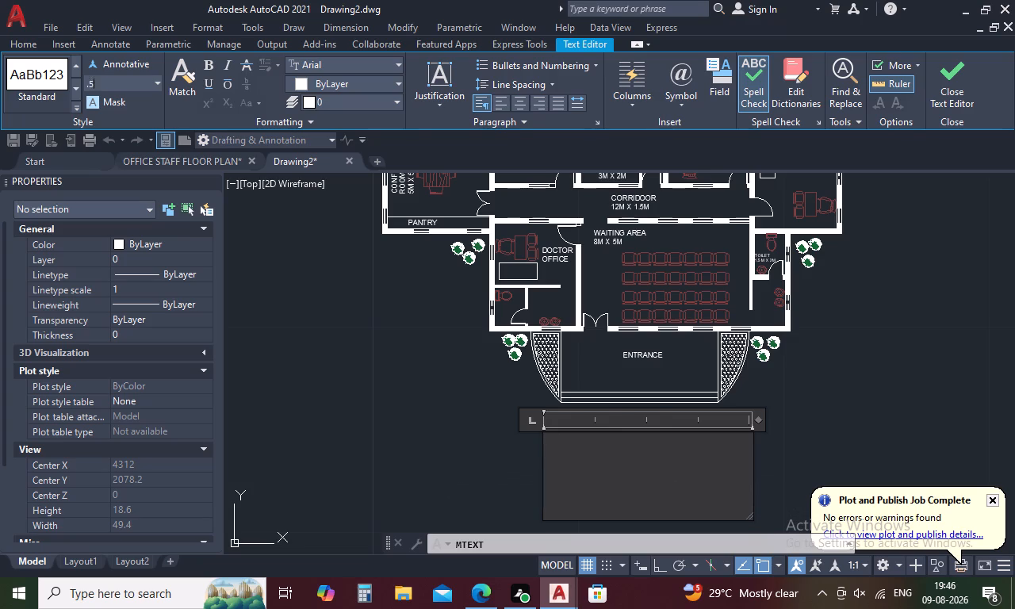
key(Return)
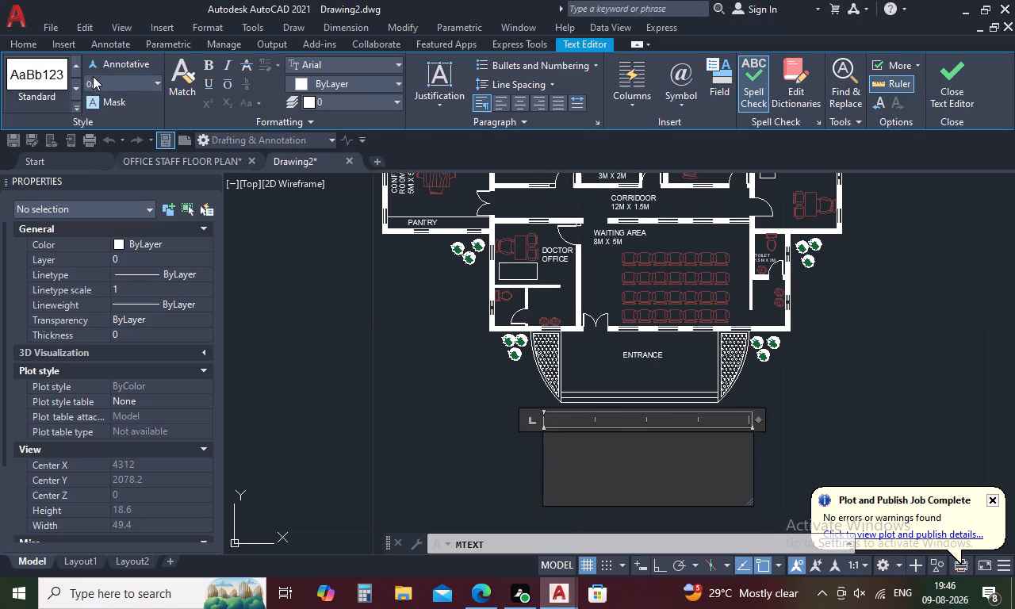
click(101, 86)
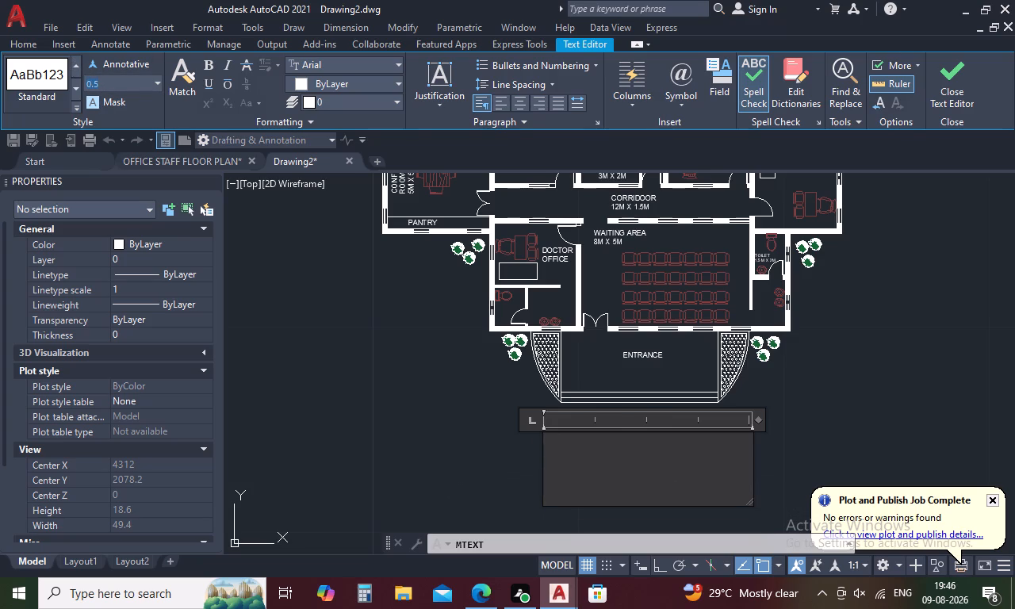
key(BackSpace)
text(.4)
key(Return)
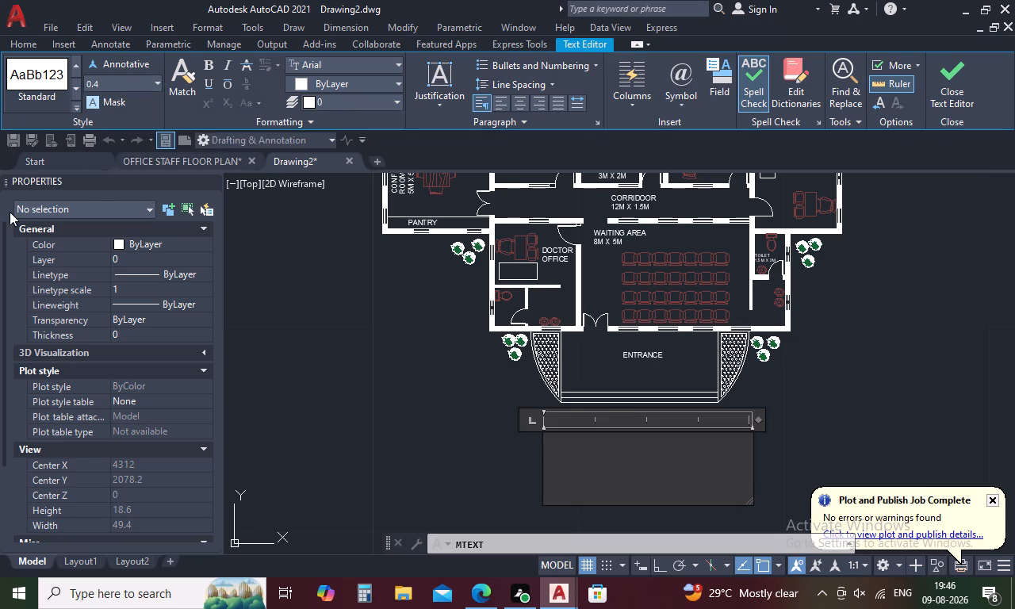
Enter HOSPITAL PLAN as the drawing title in the text box.
text(HO)
key(s)
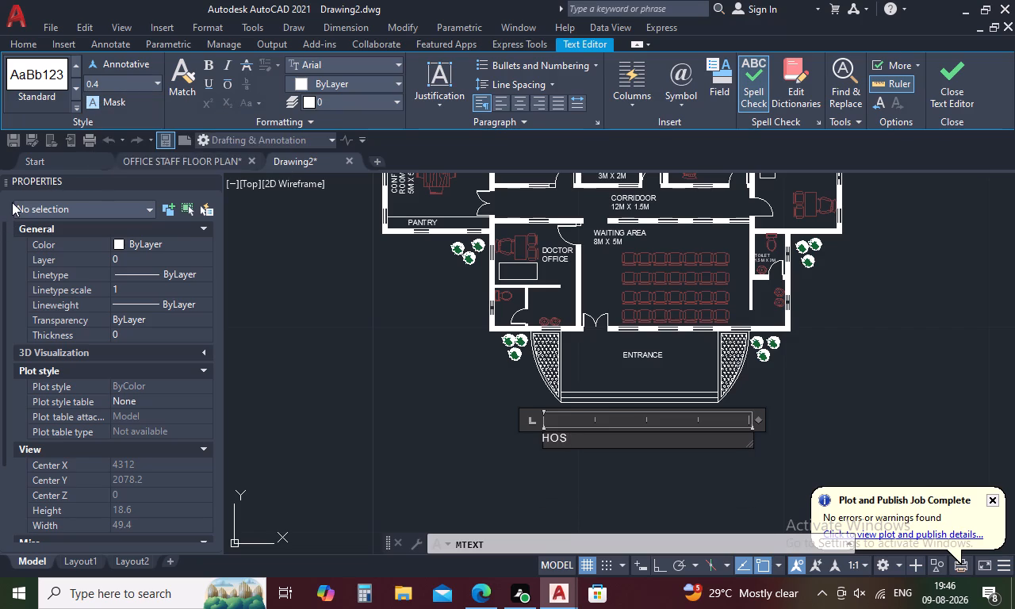
key(p)
key(t)
key(BackSpace)
text(ITAL PLAN)
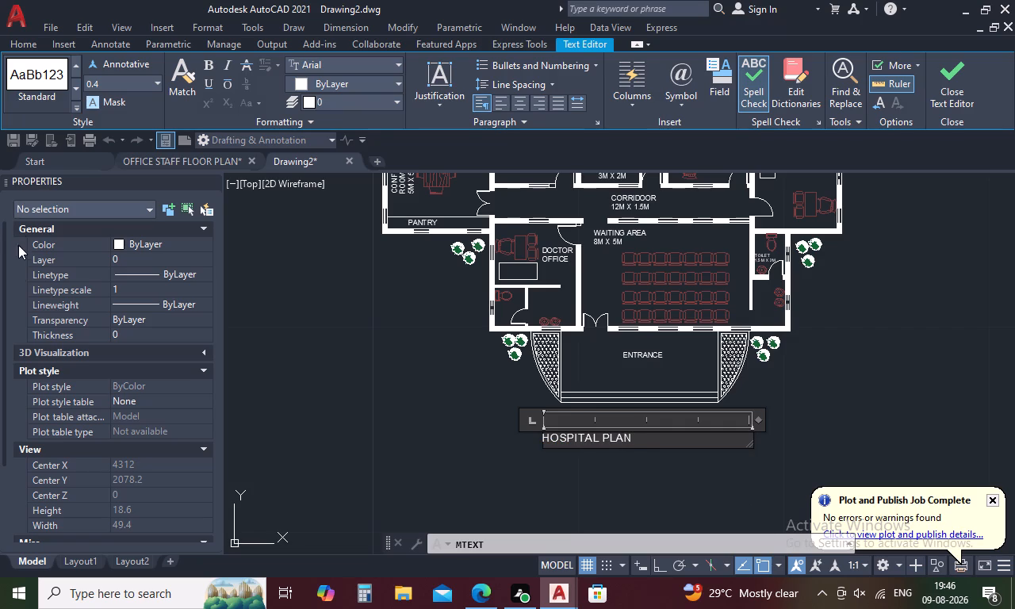
Set the HOSPITAL PLAN title's text height to 0.5, make it bold, and finish editing the text.
drag(666, 439, 612, 447)
drag(612, 447, 491, 460)
click(106, 87)
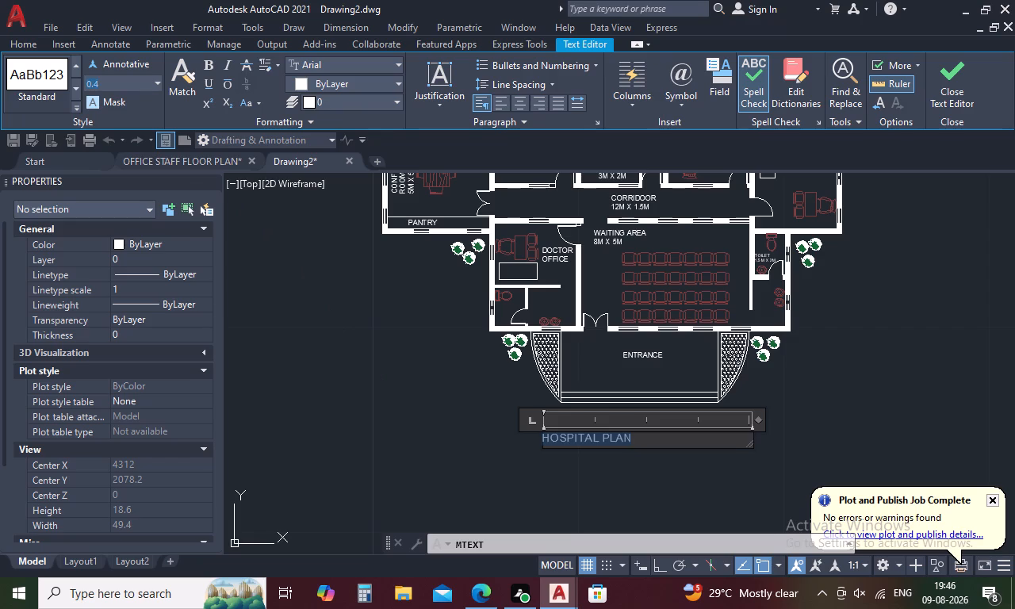
key(BackSpace)
key(period)
key(5)
key(Return)
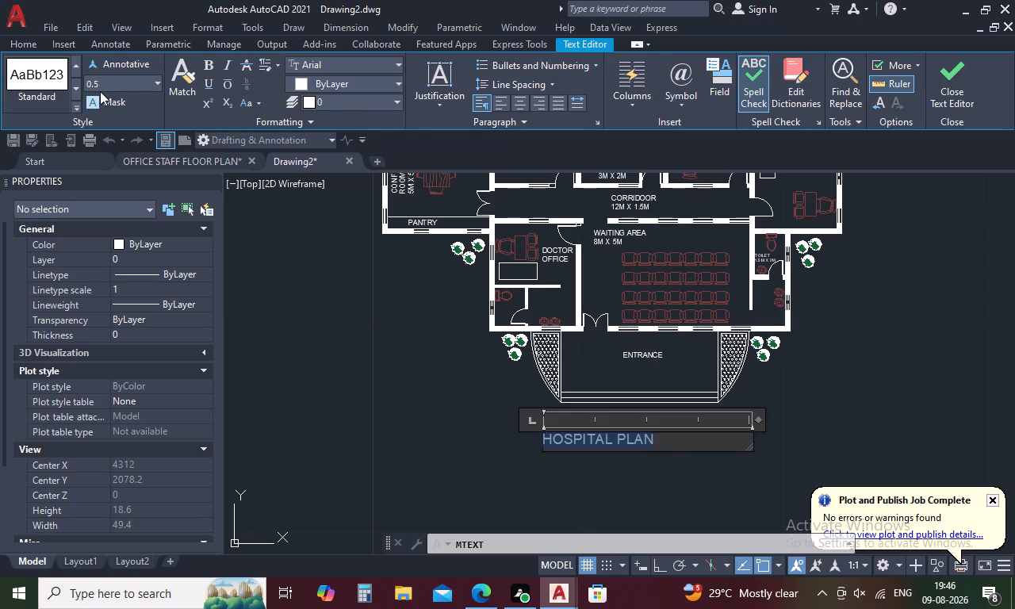
click(208, 67)
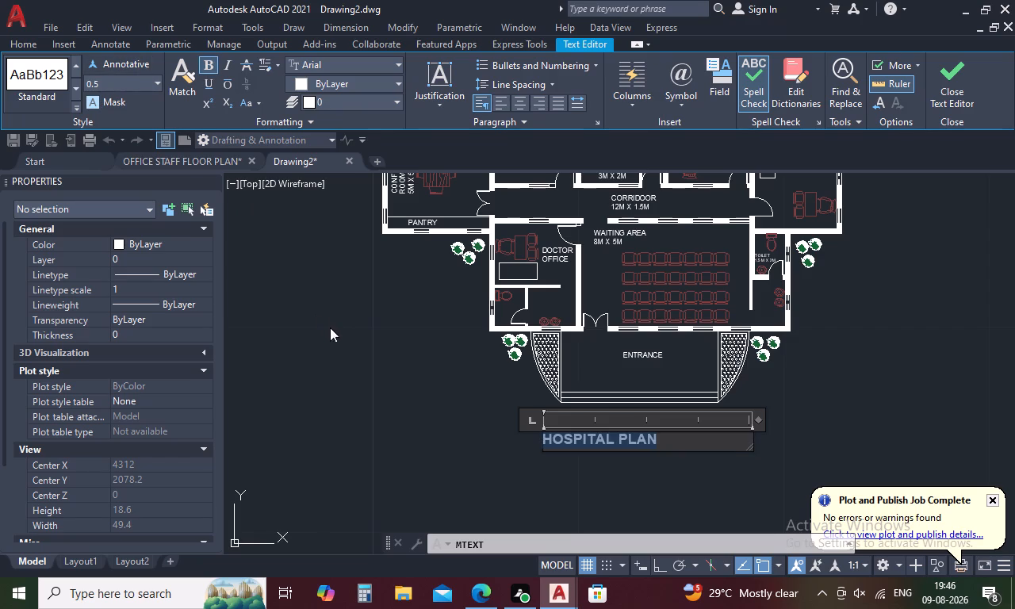
click(373, 370)
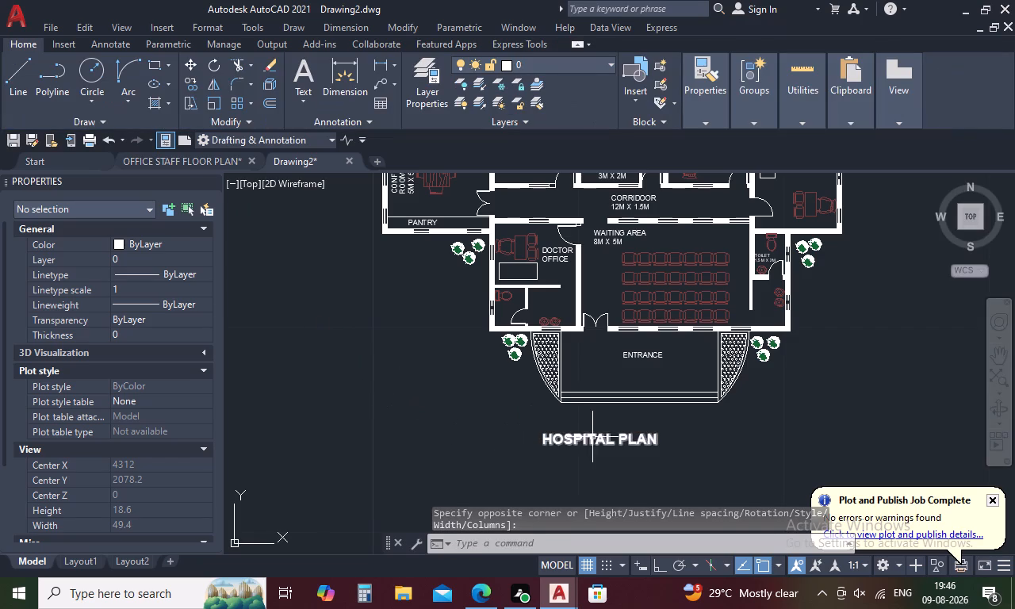
Move the HOSPITAL PLAN title straight up in two stages so it sits just below the entrance steps.
click(592, 437)
right_click(592, 437)
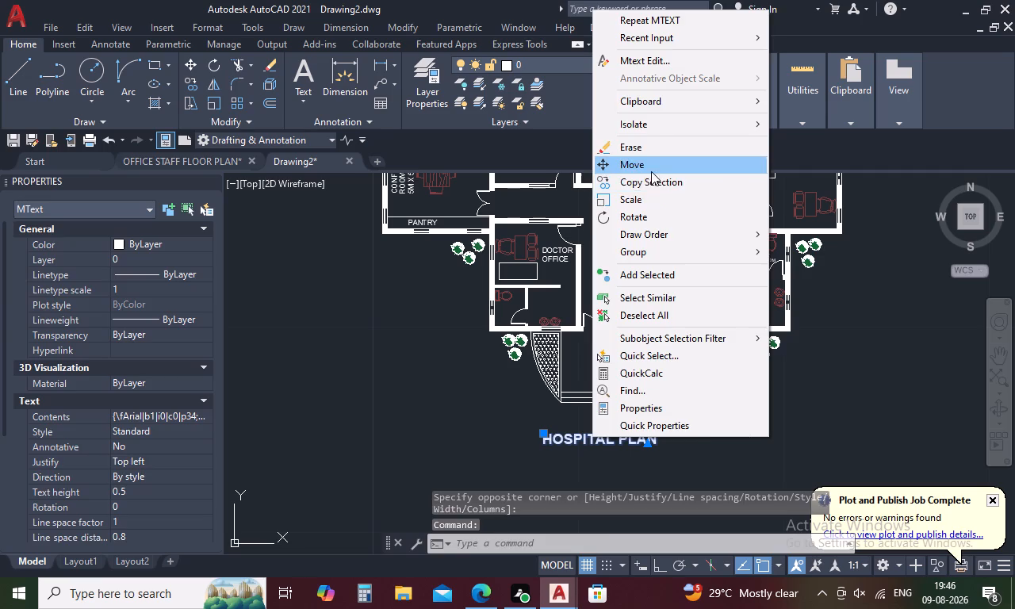
click(651, 159)
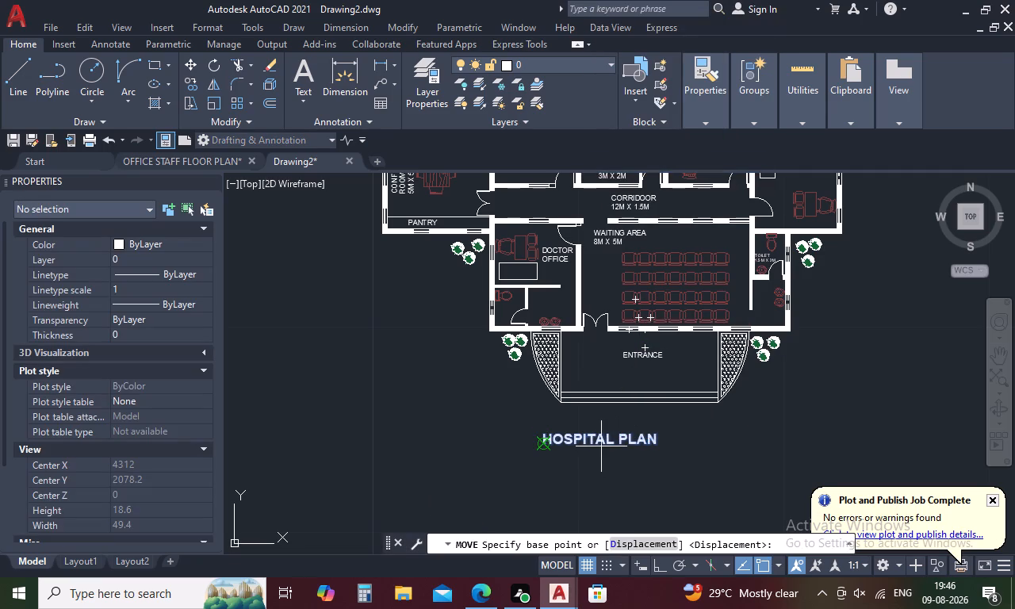
click(600, 446)
click(580, 431)
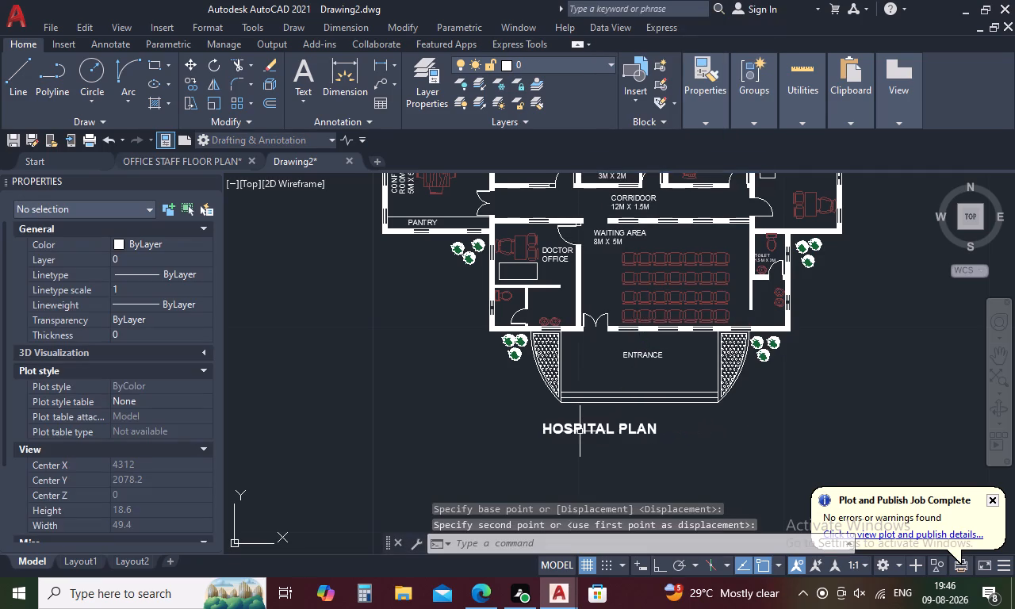
click(580, 431)
right_click(580, 431)
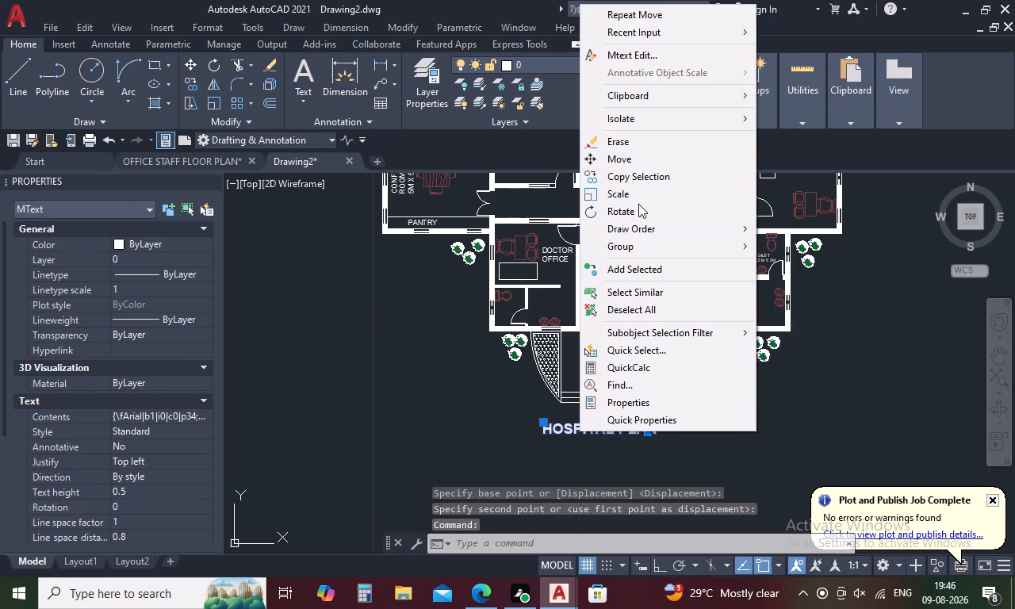
click(638, 164)
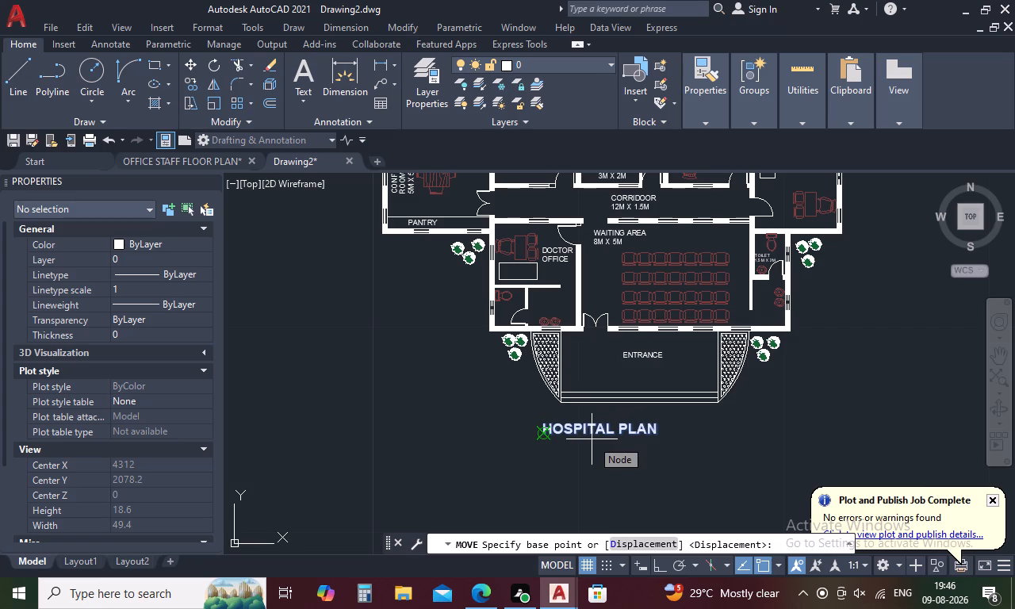
click(591, 433)
click(585, 427)
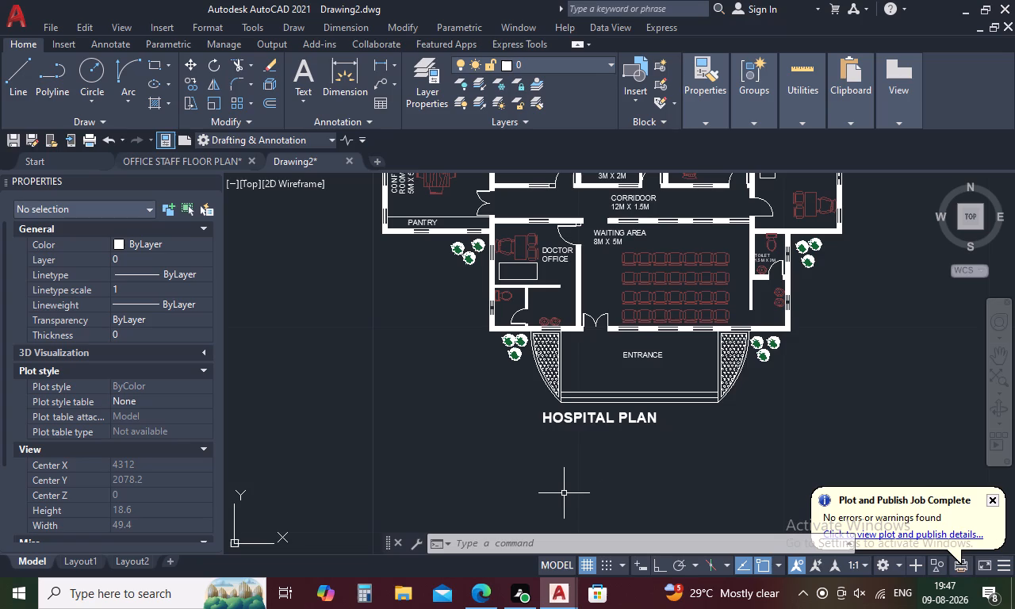
Move the HOSPITAL PLAN title across so it is centred beneath the entrance steps, with a small gap below them.
click(563, 423)
right_click(563, 423)
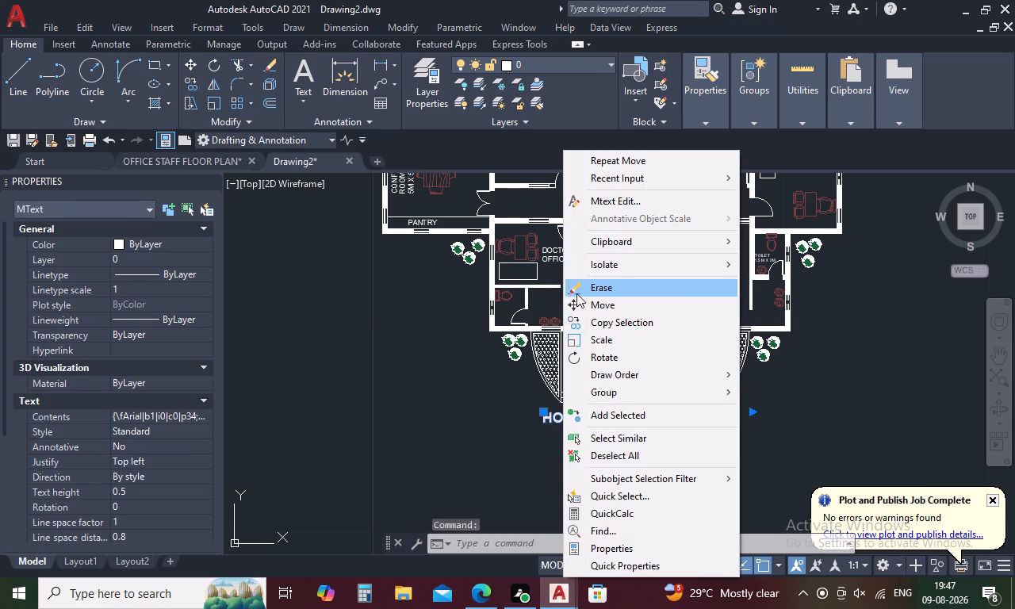
click(580, 301)
click(578, 417)
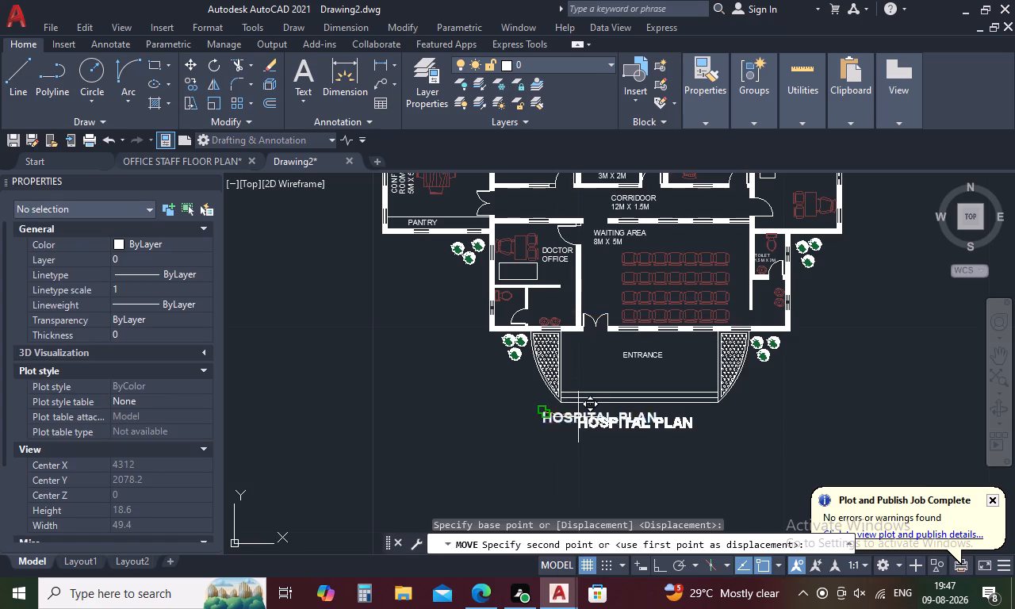
scroll(598, 426, up, 3)
click(530, 358)
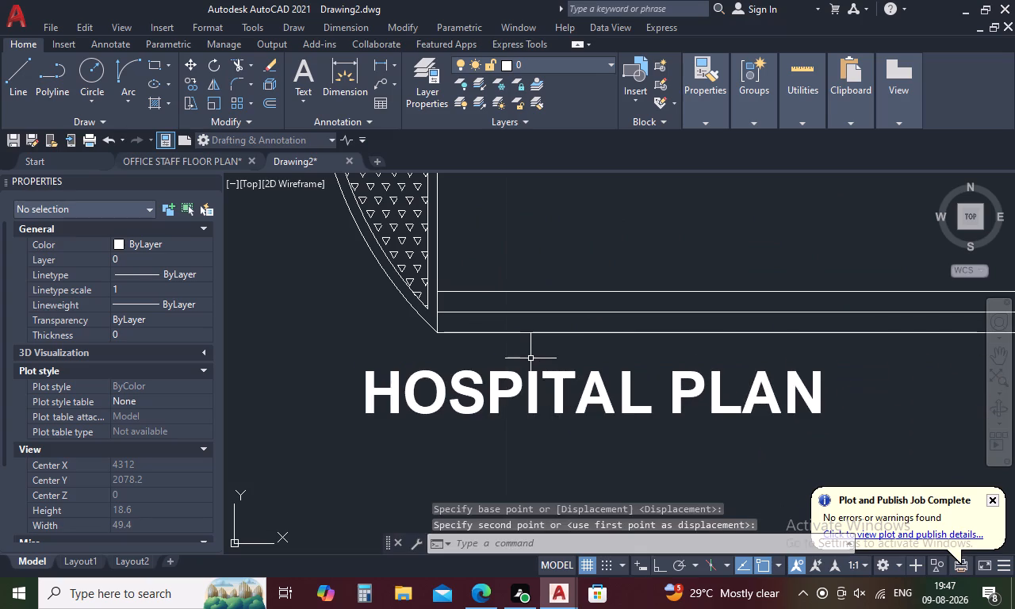
click(528, 376)
right_click(528, 376)
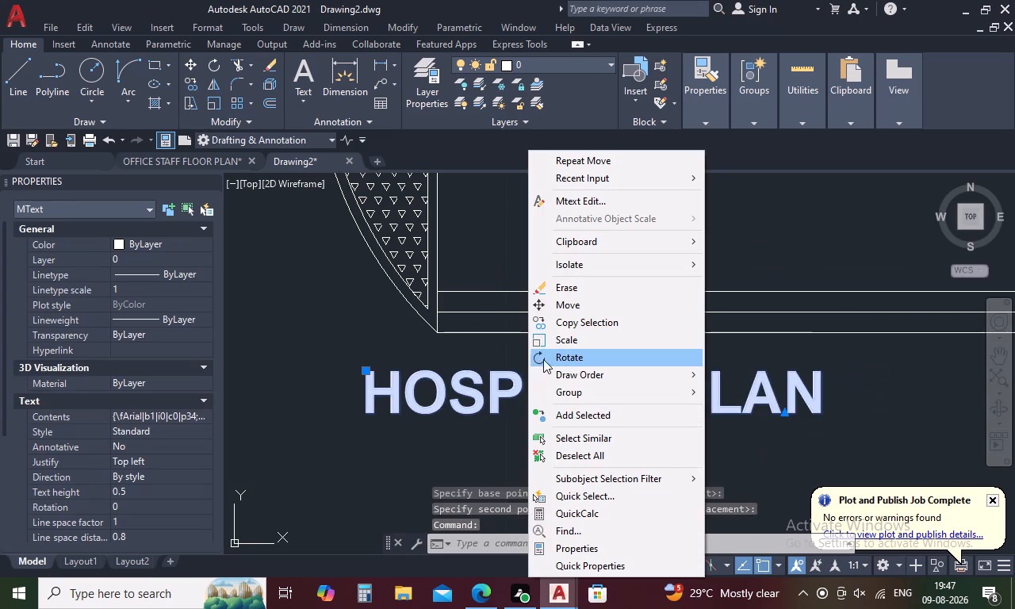
click(561, 308)
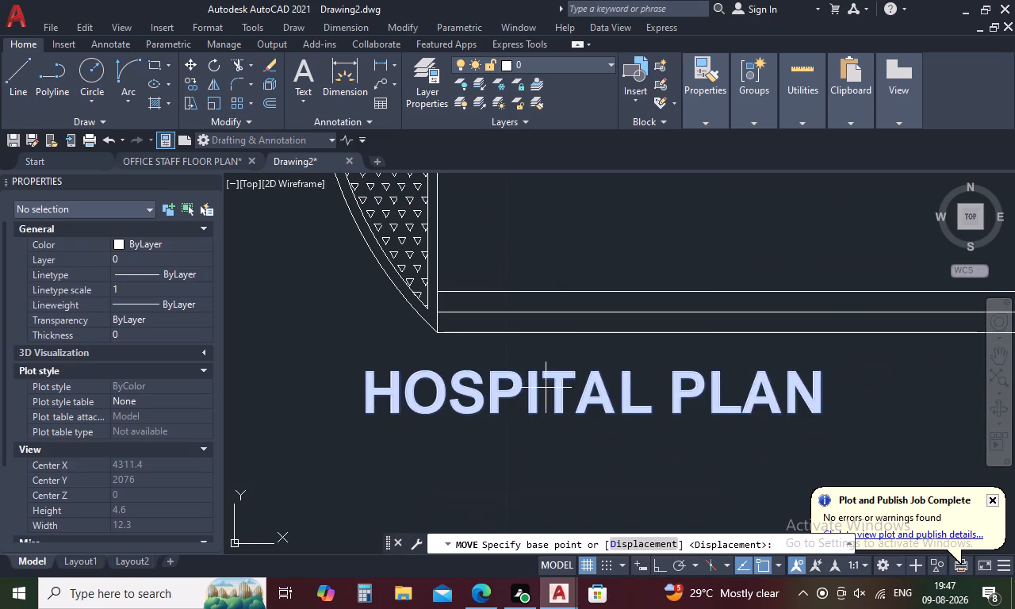
click(552, 378)
scroll(574, 376, down, 2)
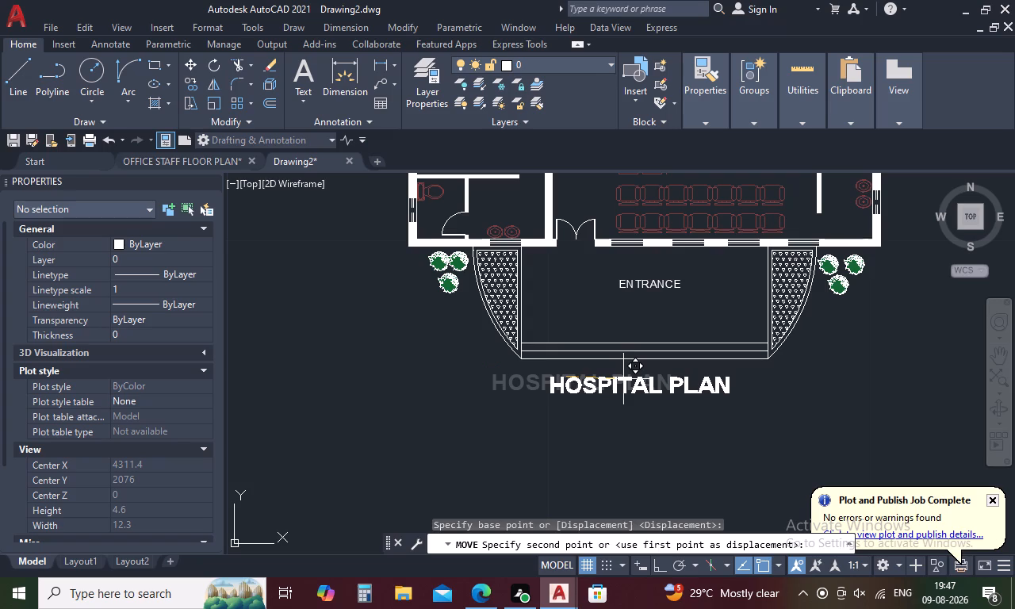
middle_drag(623, 379, 623, 351)
scroll(623, 351, up, 1)
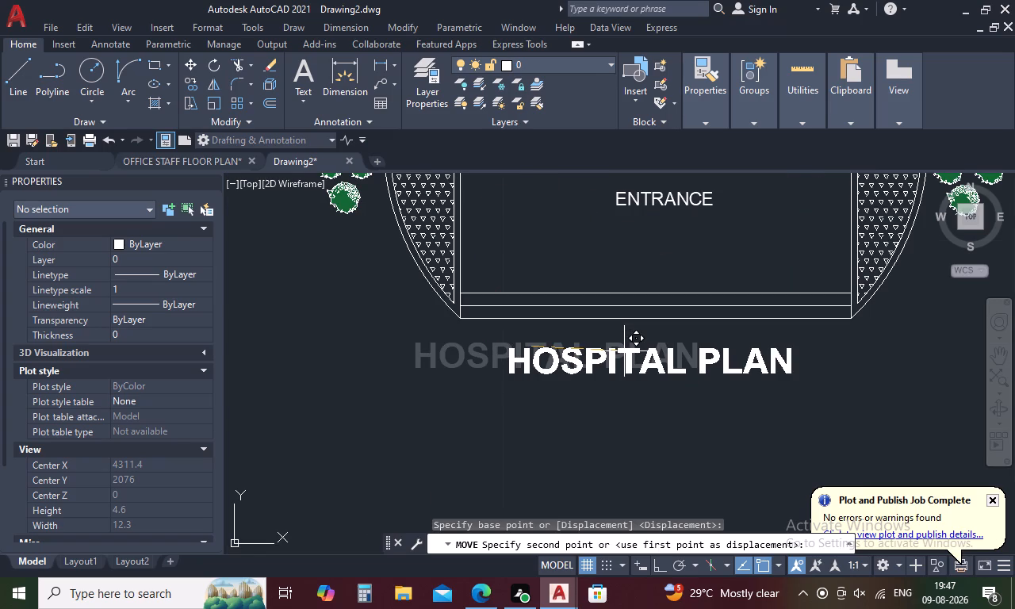
click(624, 351)
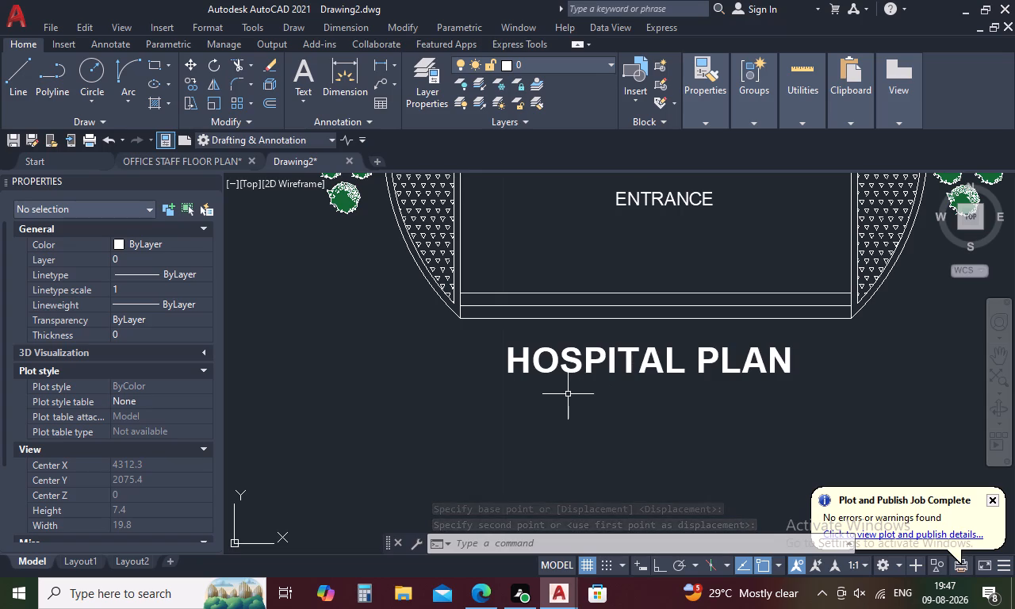
Save the drawing under the file name HOSPITAL PLAN in the desktop's New folder, as an AutoCAD 2018 drawing.
scroll(477, 404, down, 2)
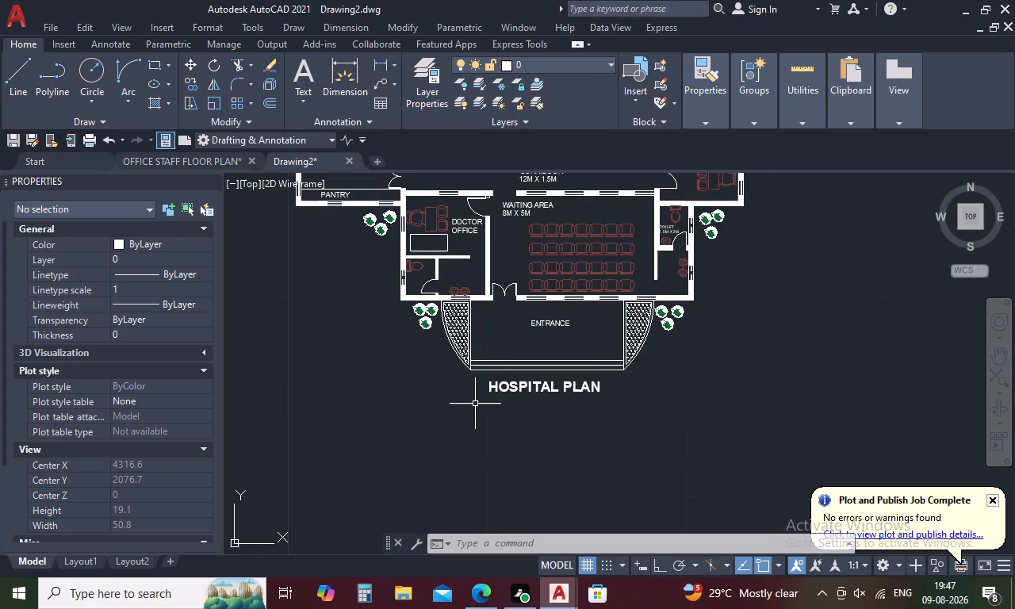
middle_drag(552, 343, 564, 431)
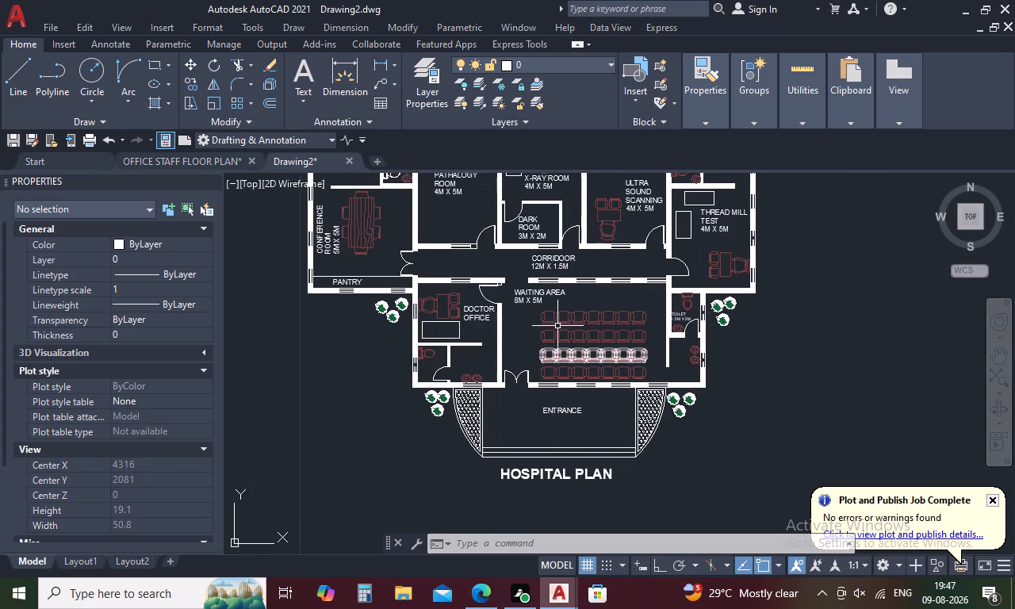
key(ctrl+s)
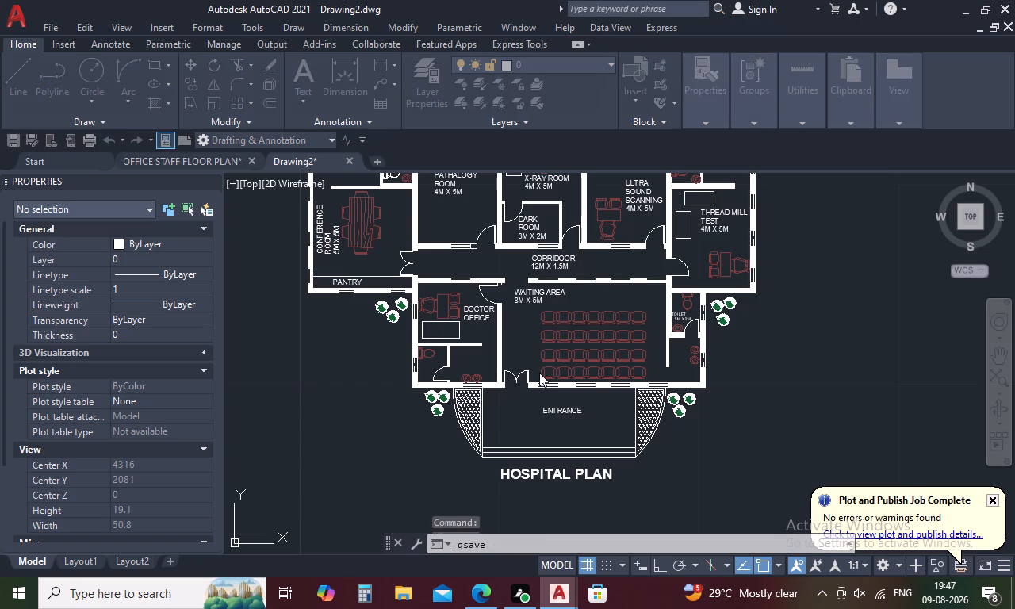
key(BackSpace)
key(h)
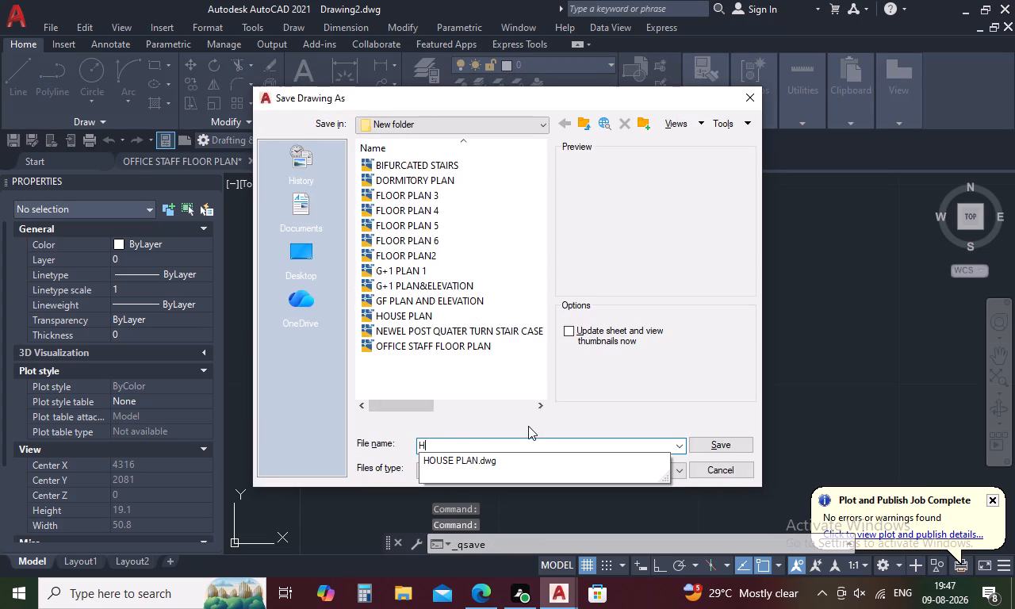
text(OSPITAL PLAN)
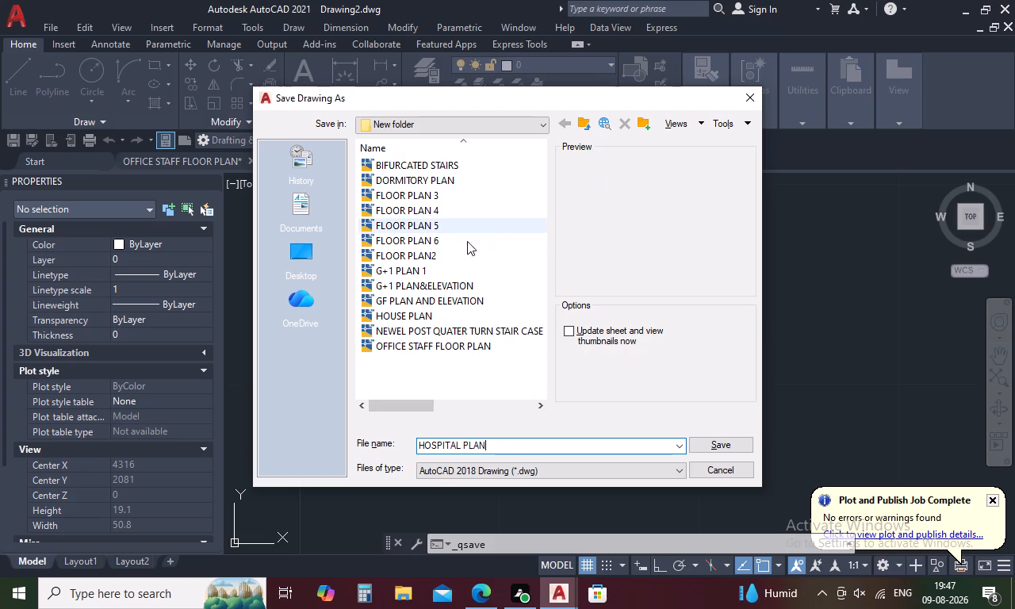
click(291, 257)
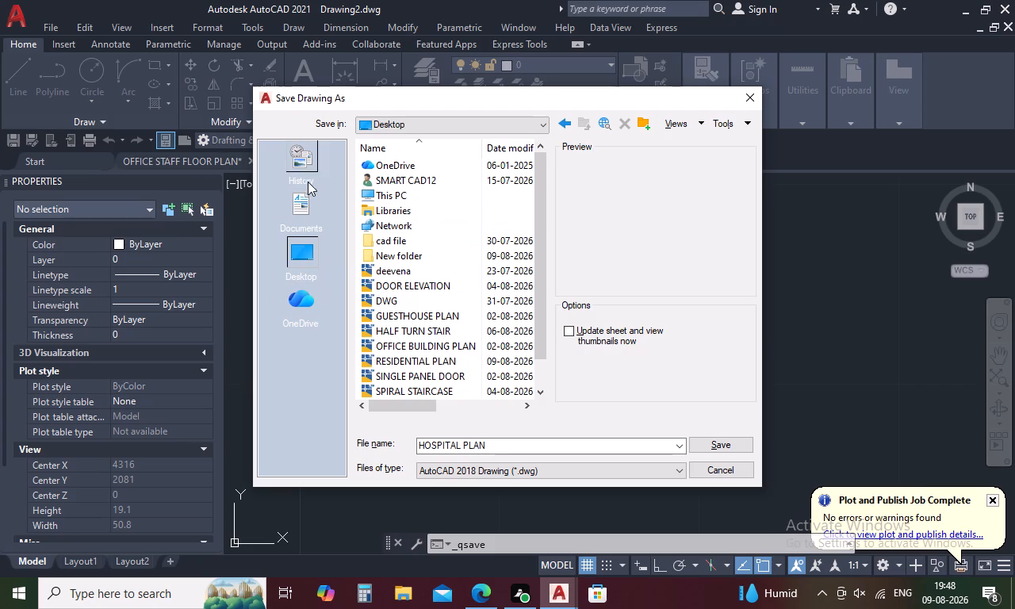
scroll(297, 191, down, 2)
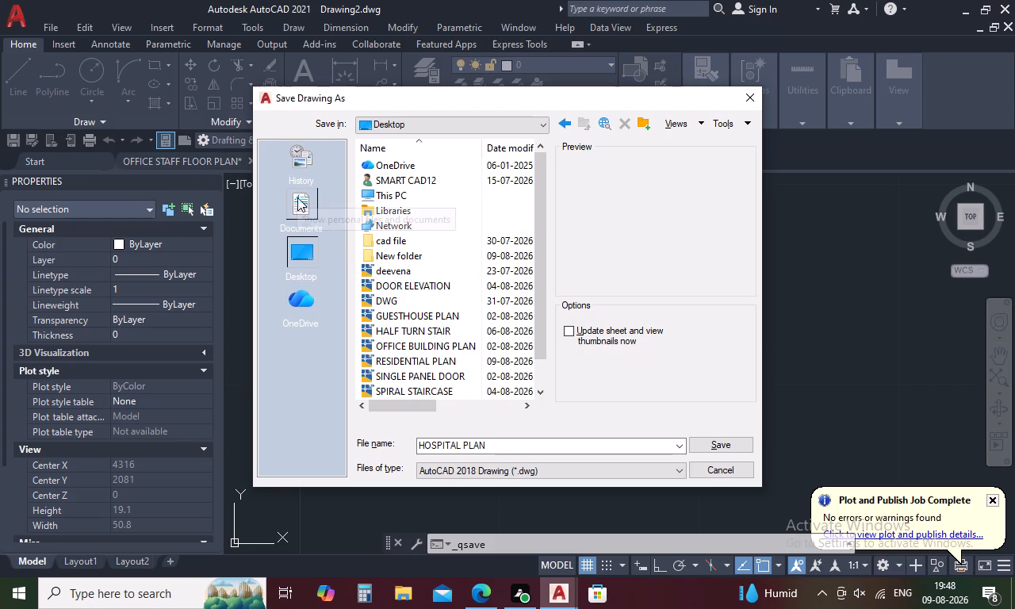
click(301, 252)
click(301, 252)
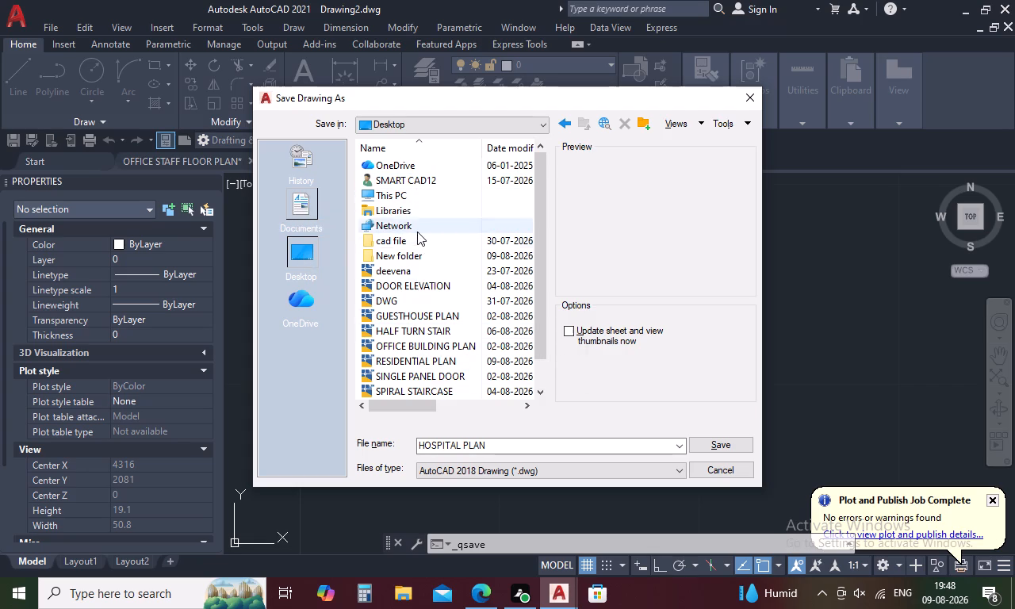
scroll(417, 232, down, 6)
scroll(412, 335, down, 3)
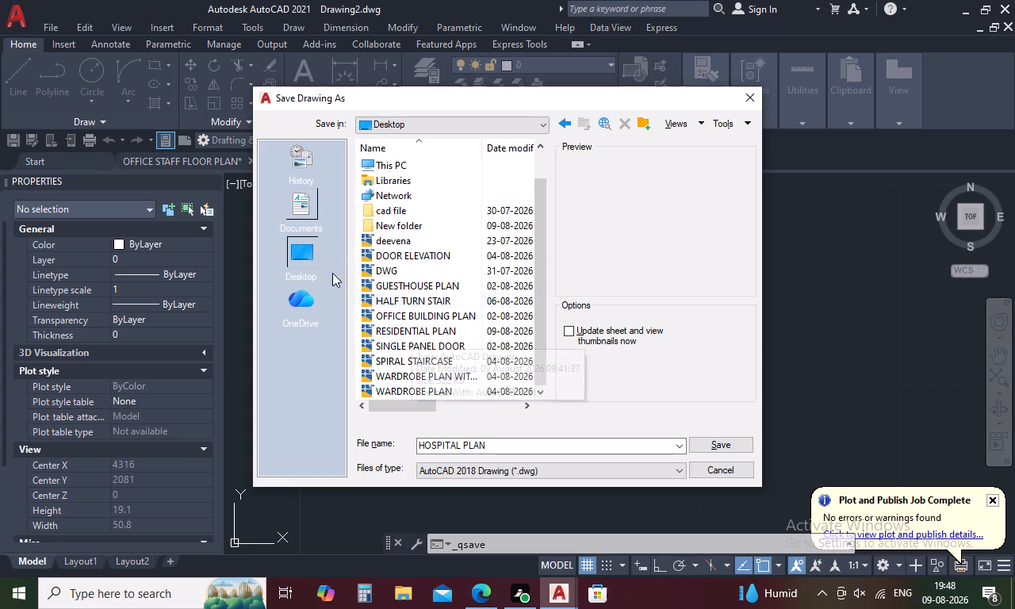
double_click(290, 251)
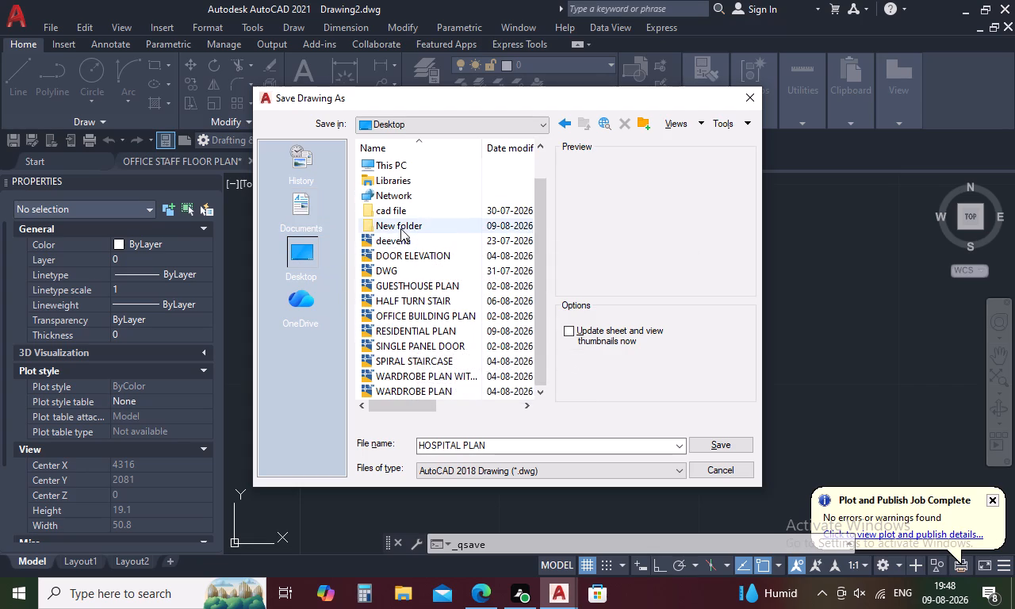
double_click(400, 228)
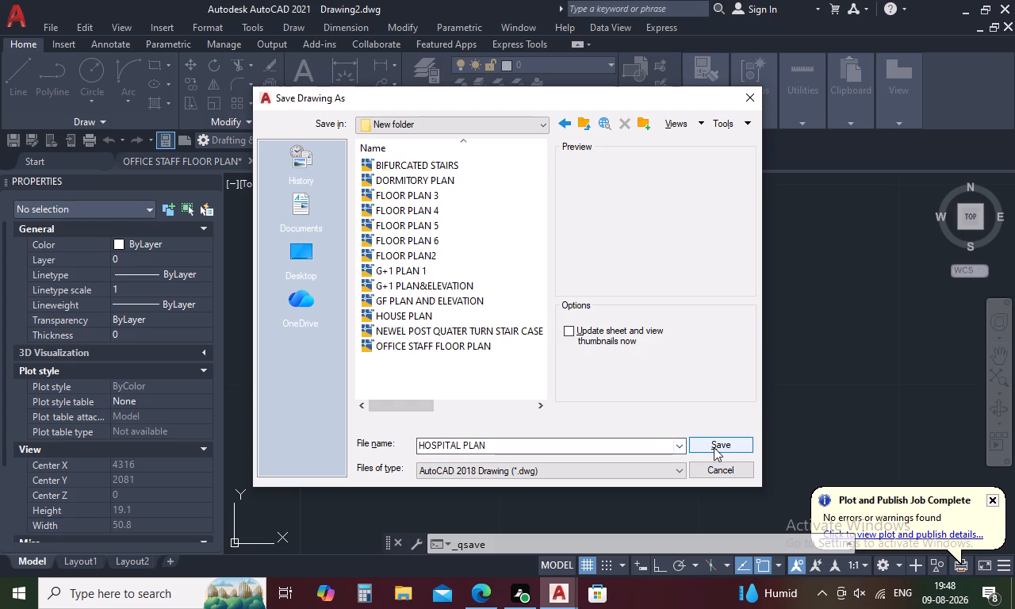
click(714, 447)
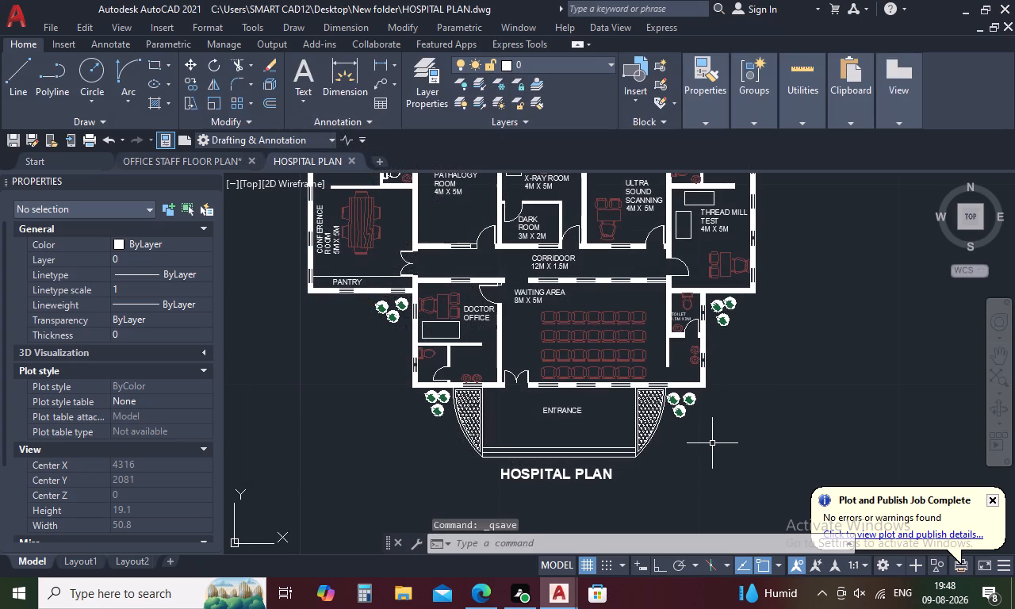
Examine the finished hospital plan, looking closely at the green shrubs outside the 1.5M X 2M toilet beside the waiting area.
scroll(712, 443, down, 3)
scroll(712, 443, up, 2)
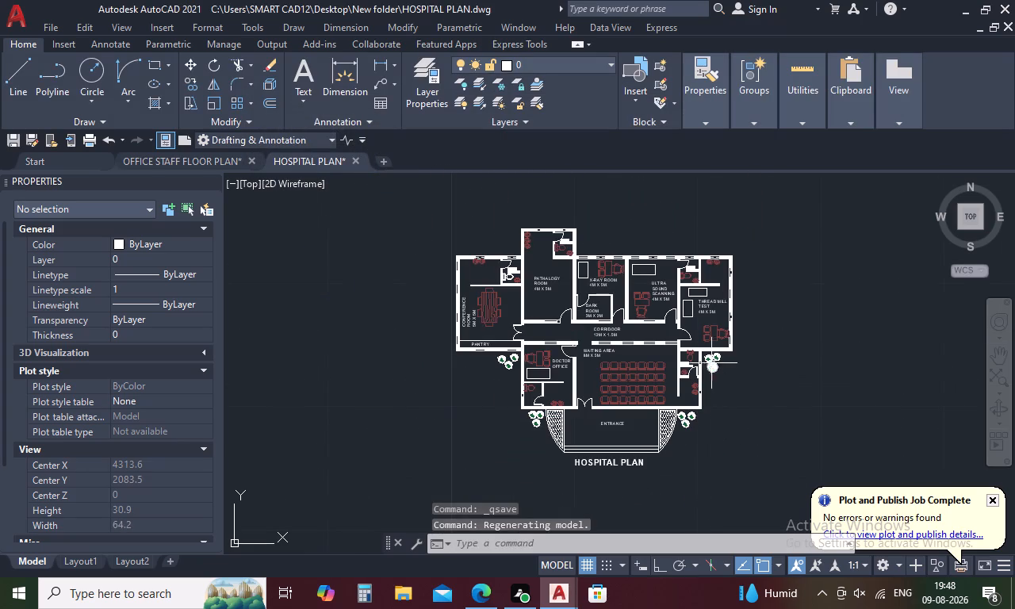
scroll(710, 341, up, 3)
scroll(718, 461, up, 2)
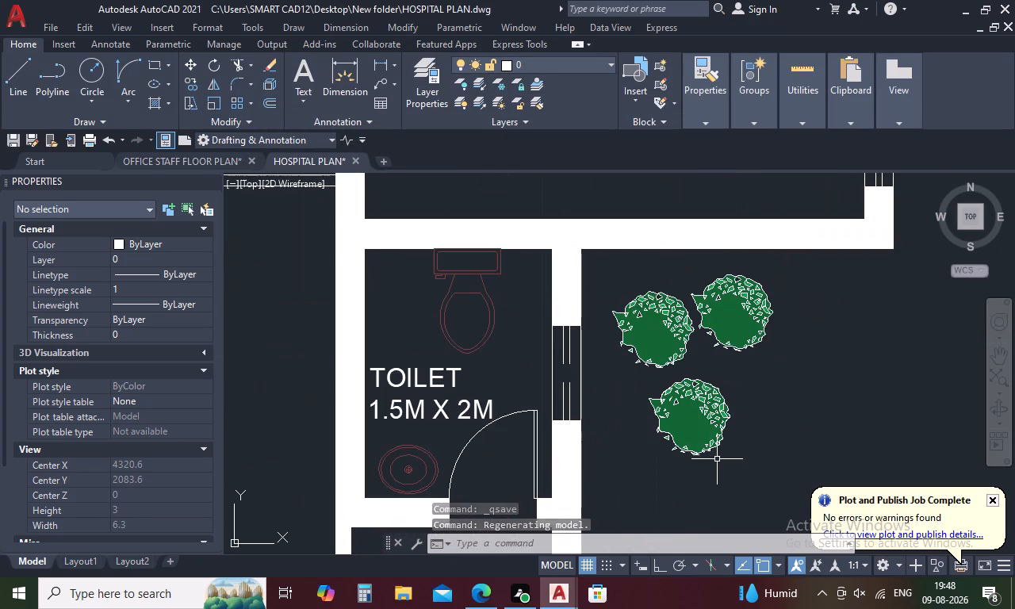
scroll(709, 423, up, 2)
scroll(709, 423, down, 2)
scroll(707, 405, up, 3)
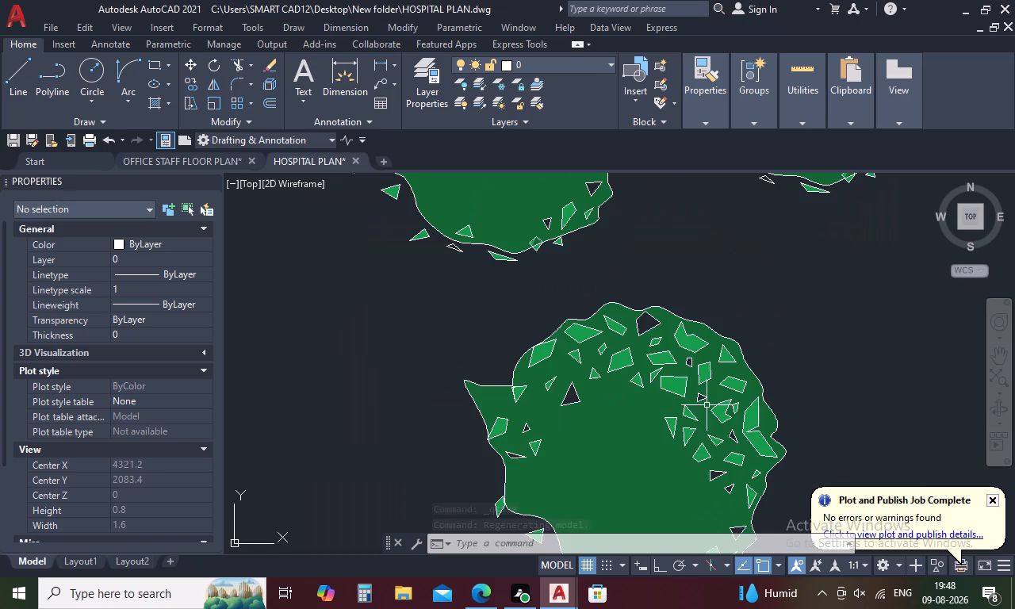
scroll(707, 405, down, 2)
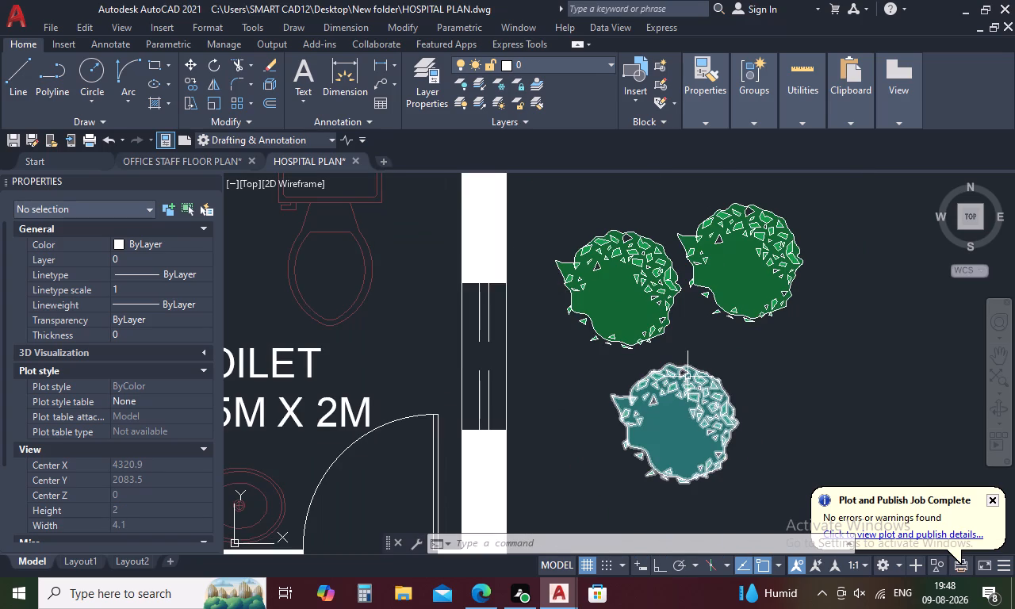
scroll(688, 377, up, 4)
scroll(687, 377, down, 2)
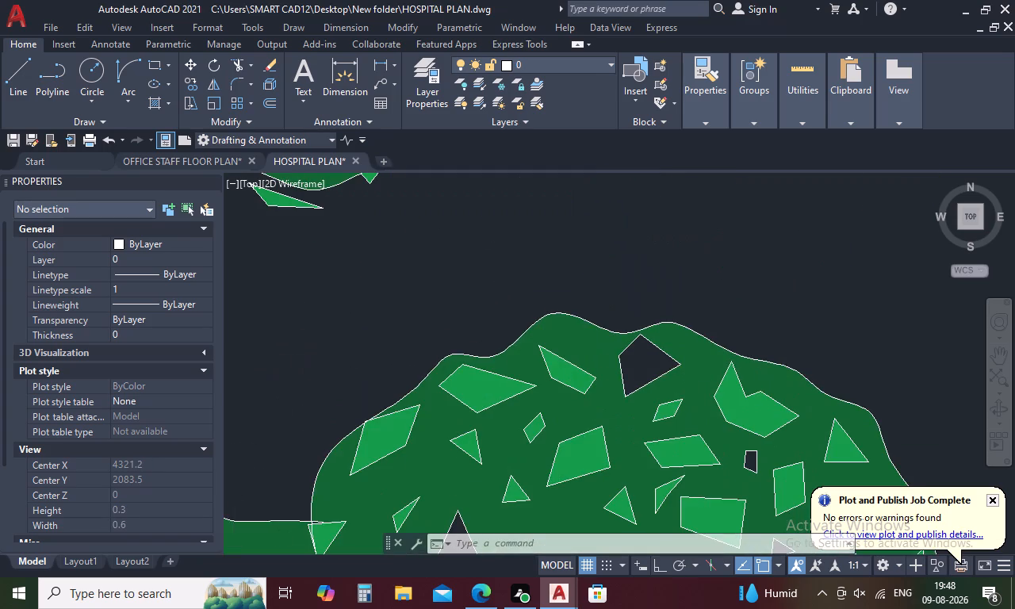
scroll(687, 377, down, 3)
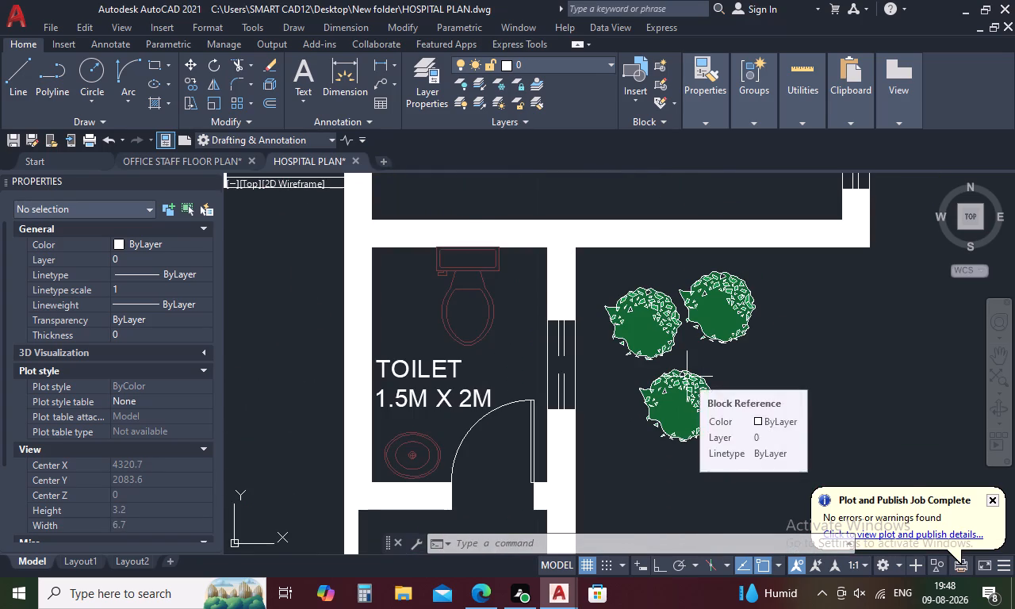
scroll(687, 377, down, 3)
middle_drag(684, 436, 684, 400)
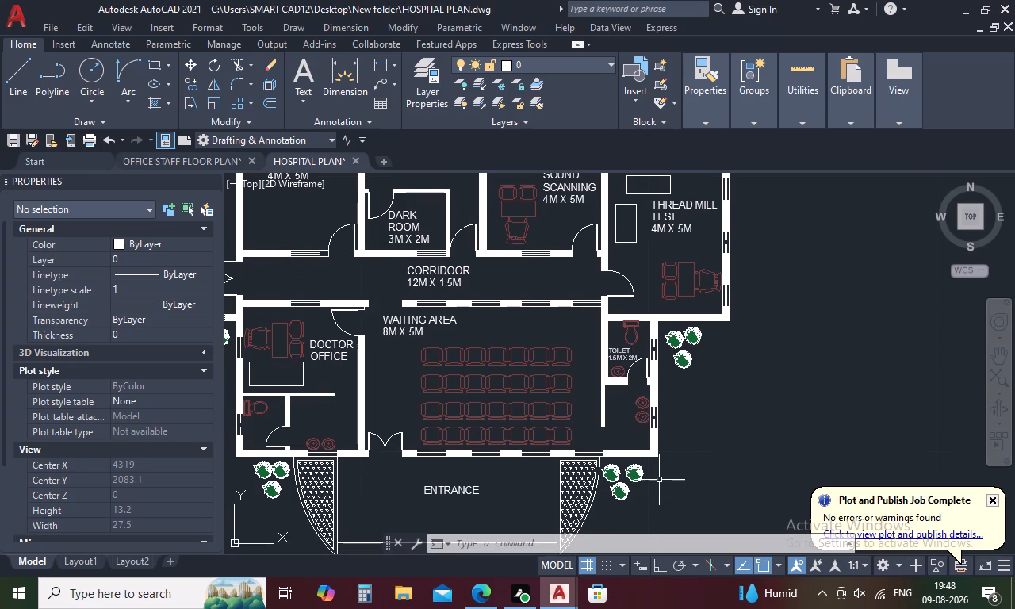
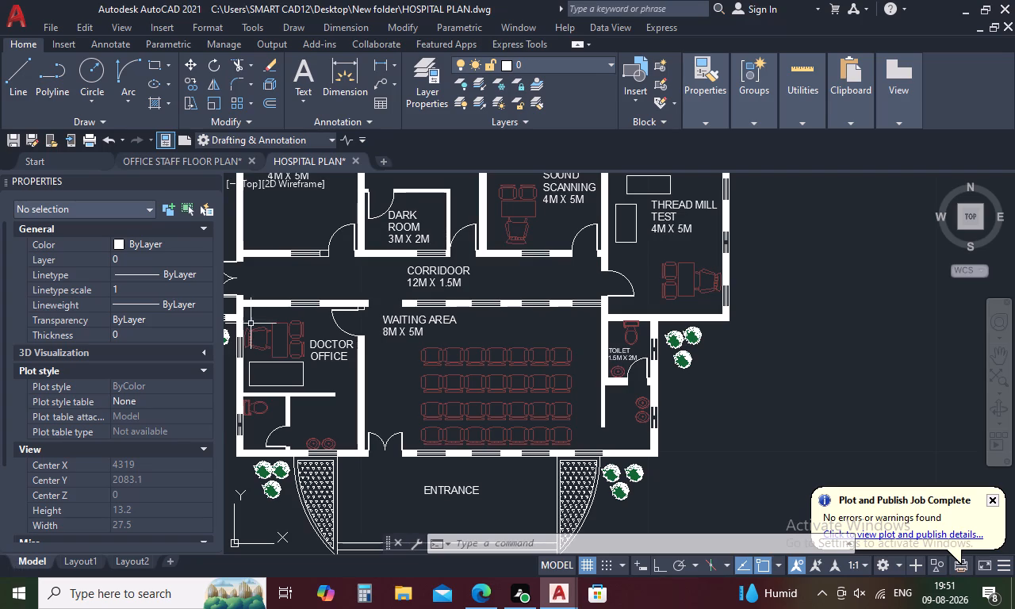
Add a new layout sheet after Layout2 and open it to show the hospital plan on paper.
scroll(396, 312, down, 1)
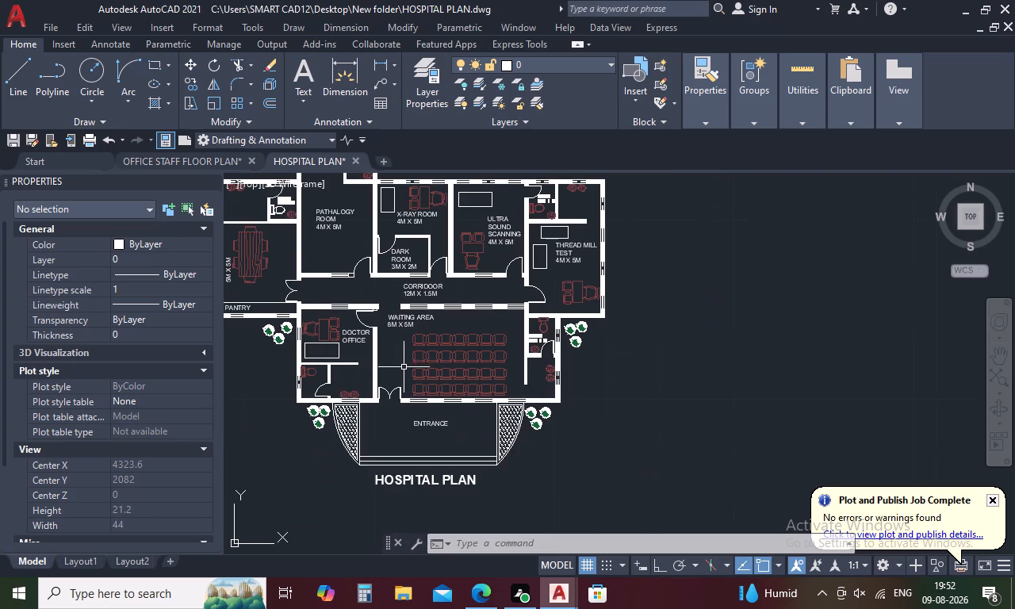
middle_drag(404, 367, 462, 443)
middle_drag(462, 443, 462, 419)
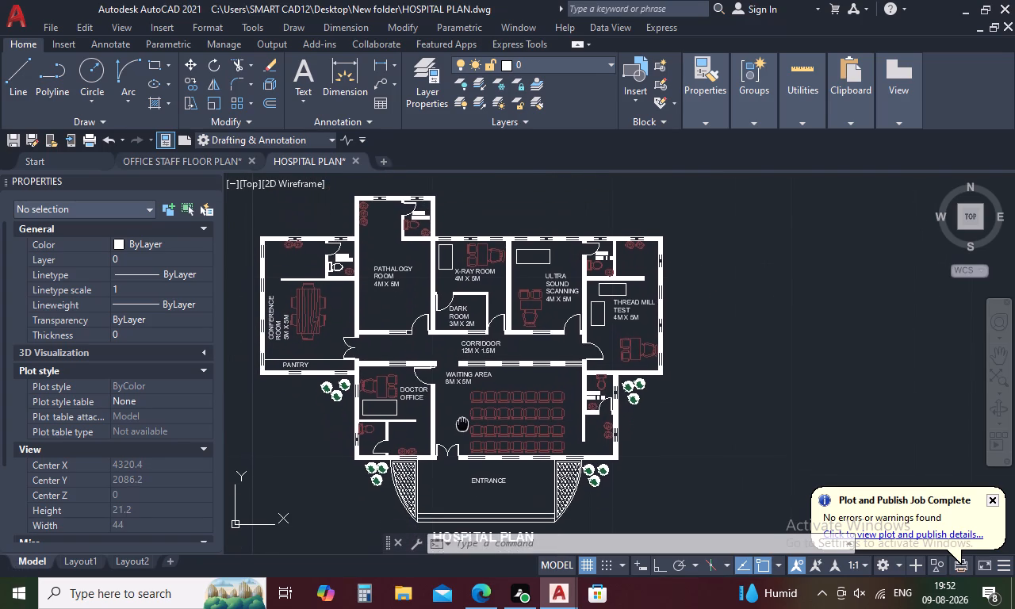
middle_drag(462, 419, 463, 408)
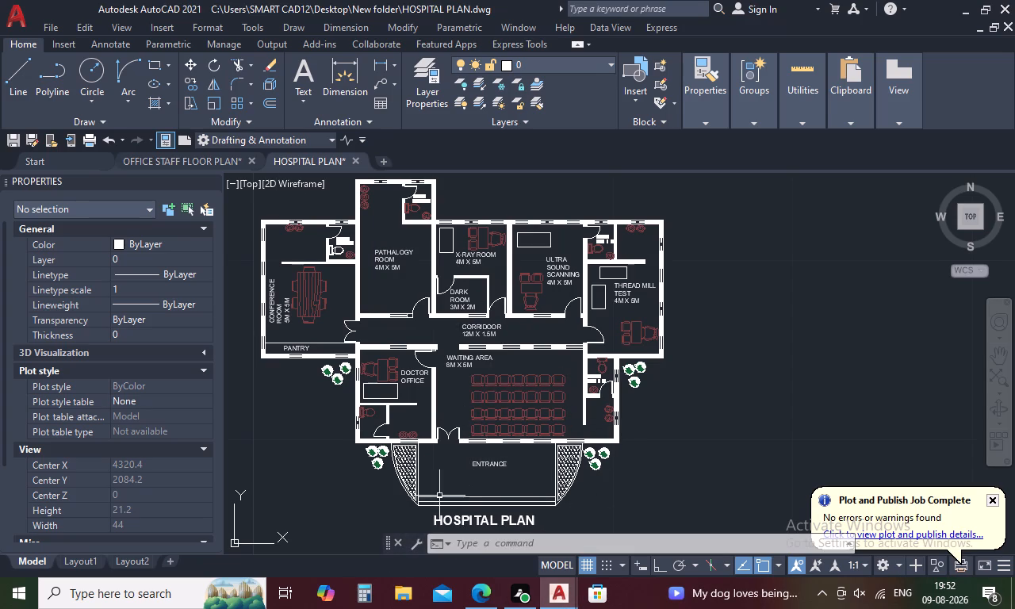
click(170, 557)
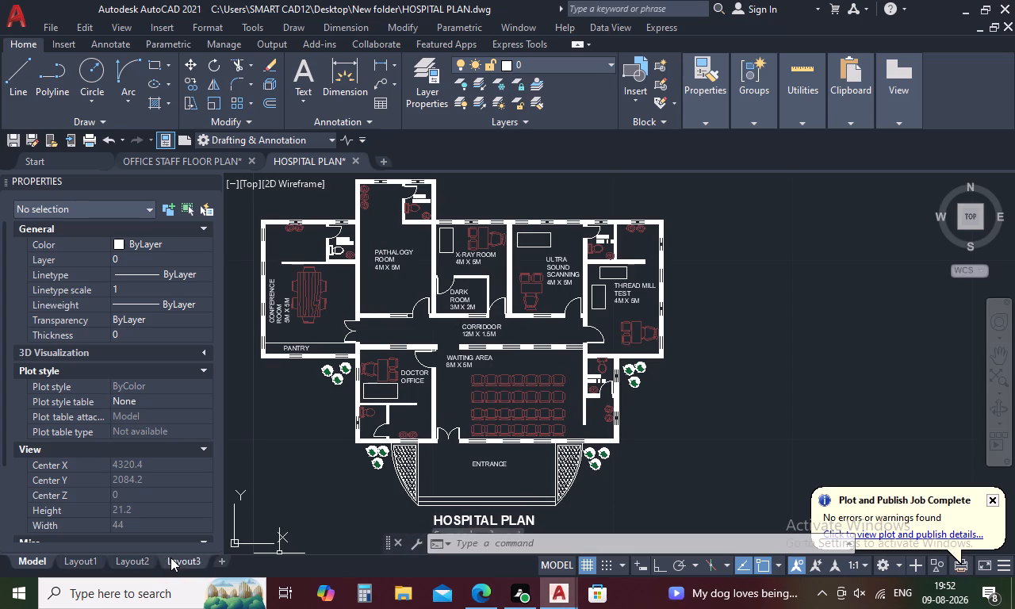
click(190, 558)
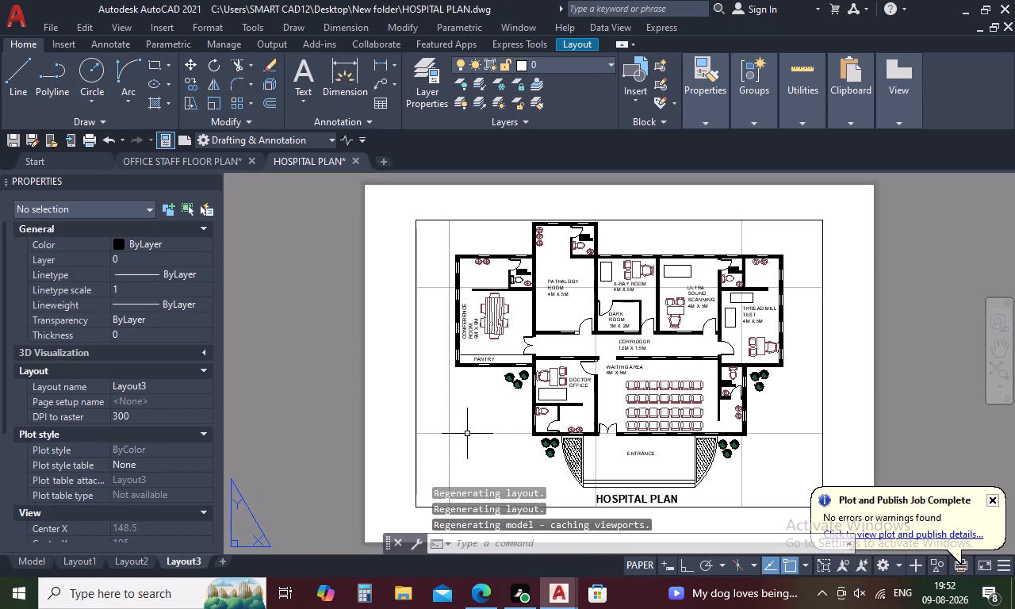
Return to model space and turn off the grid display.
click(124, 563)
click(37, 561)
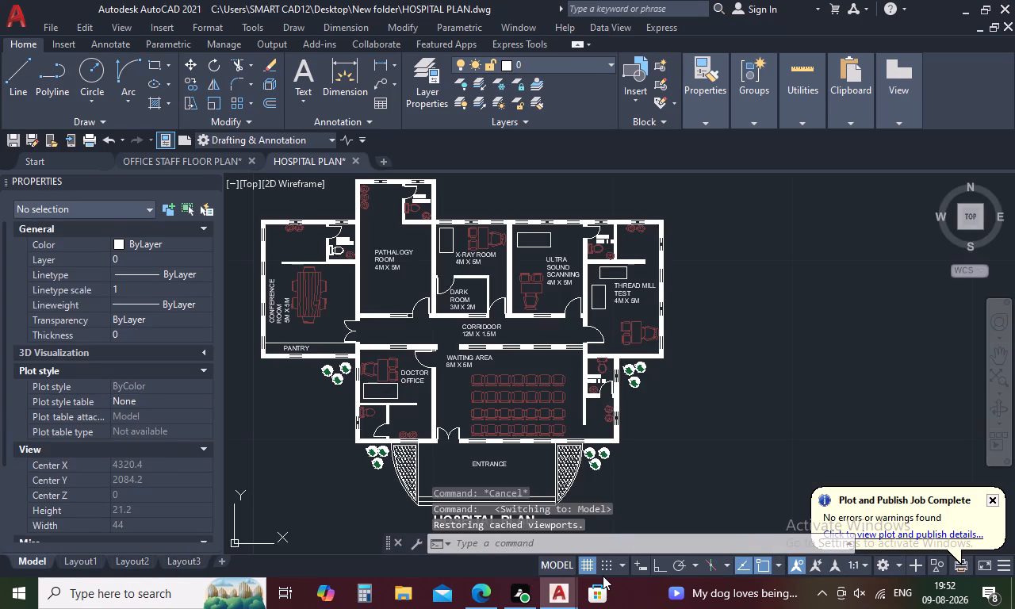
click(592, 565)
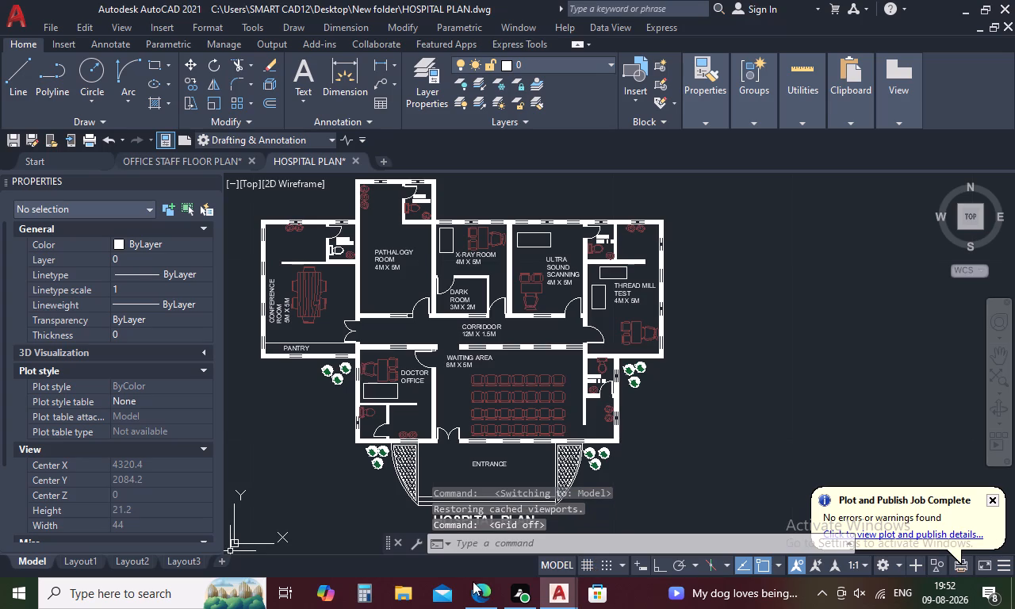
Add another layout sheet after Layout3 and open it.
click(197, 557)
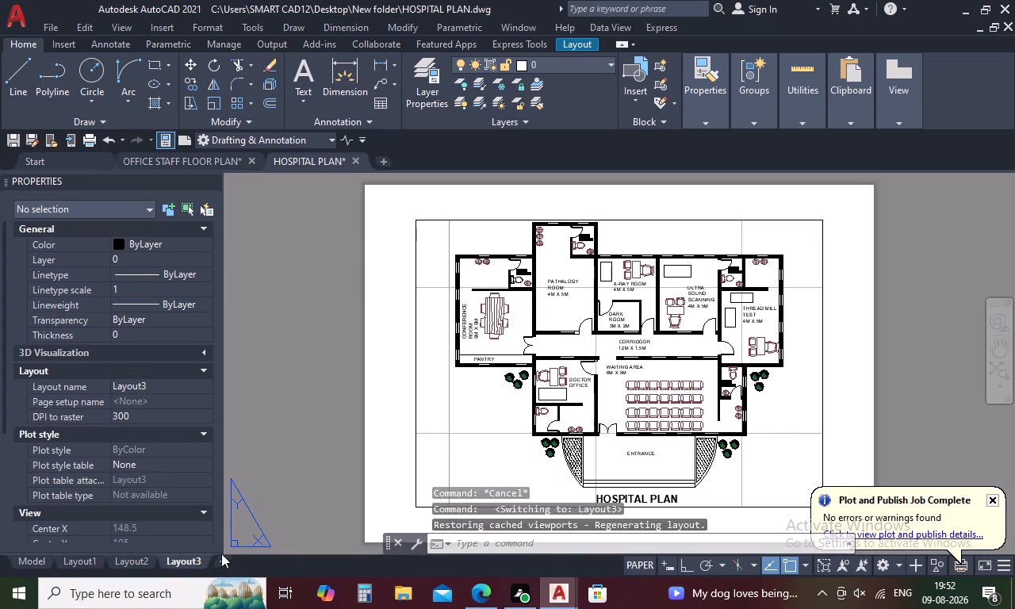
click(222, 557)
click(230, 562)
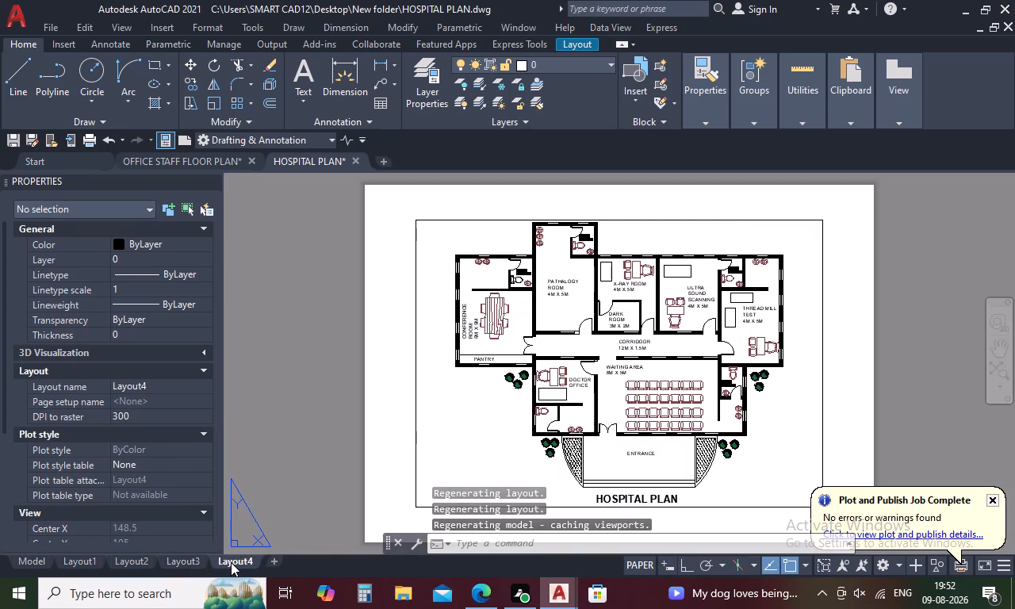
Examine the hospital plan on the new layout sheet, checking the shrubs, hatched entrance sides, furniture, room labels and title.
middle_drag(518, 436, 484, 412)
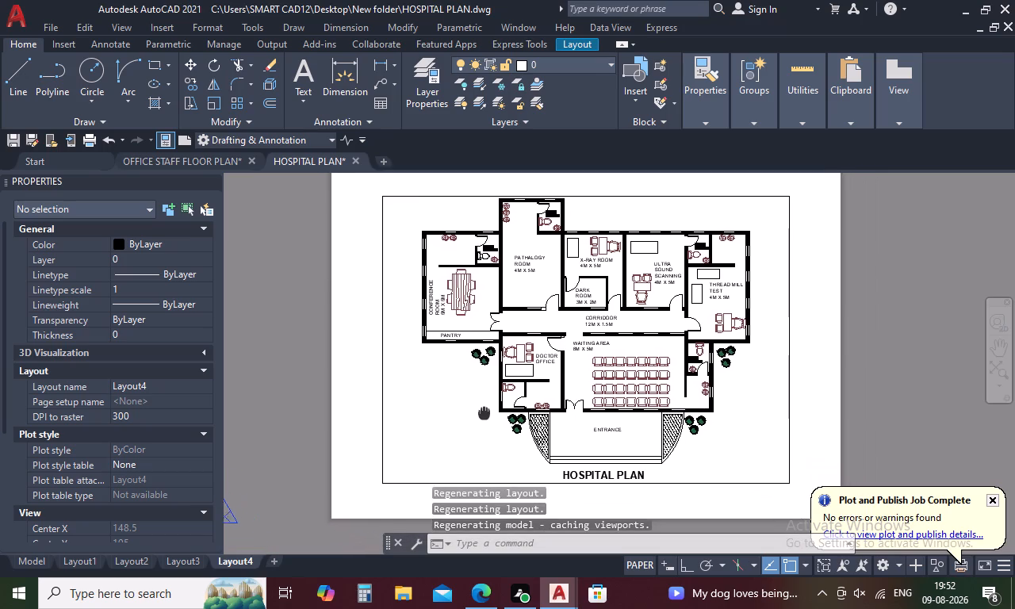
middle_drag(484, 412, 456, 413)
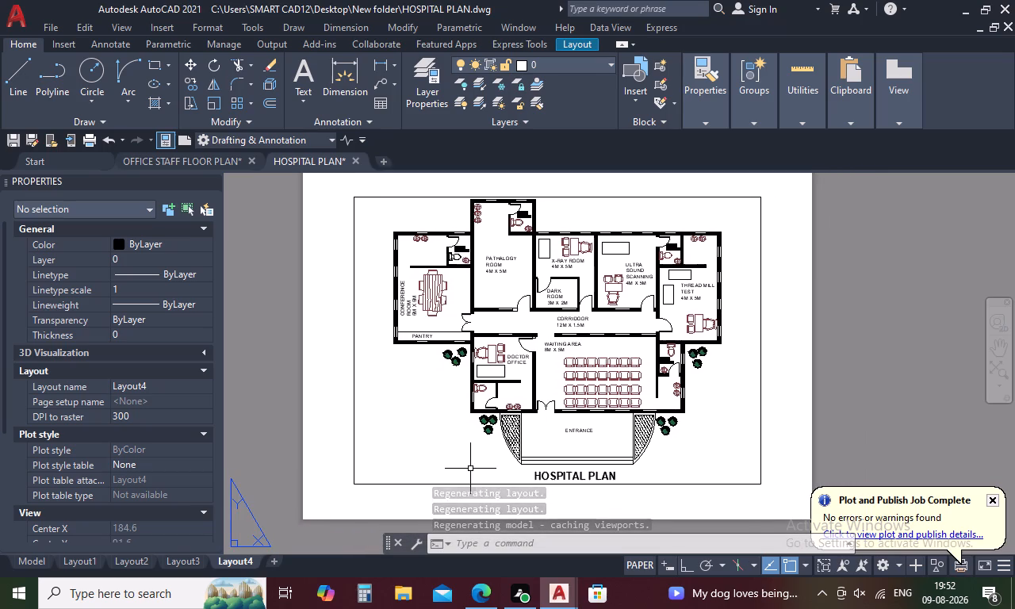
scroll(500, 435, up, 3)
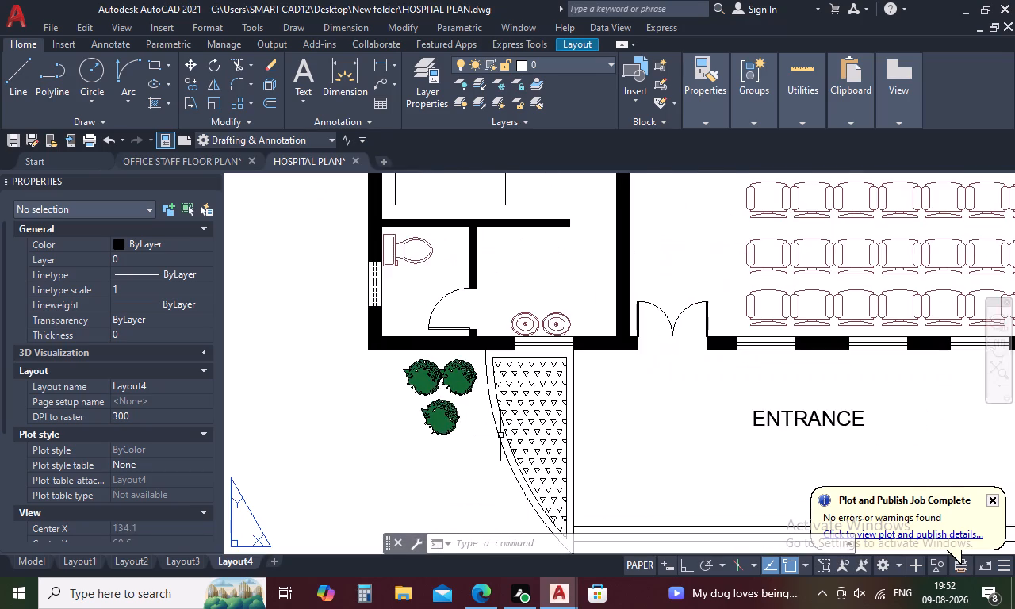
scroll(501, 435, down, 2)
scroll(503, 431, up, 2)
scroll(503, 431, down, 1)
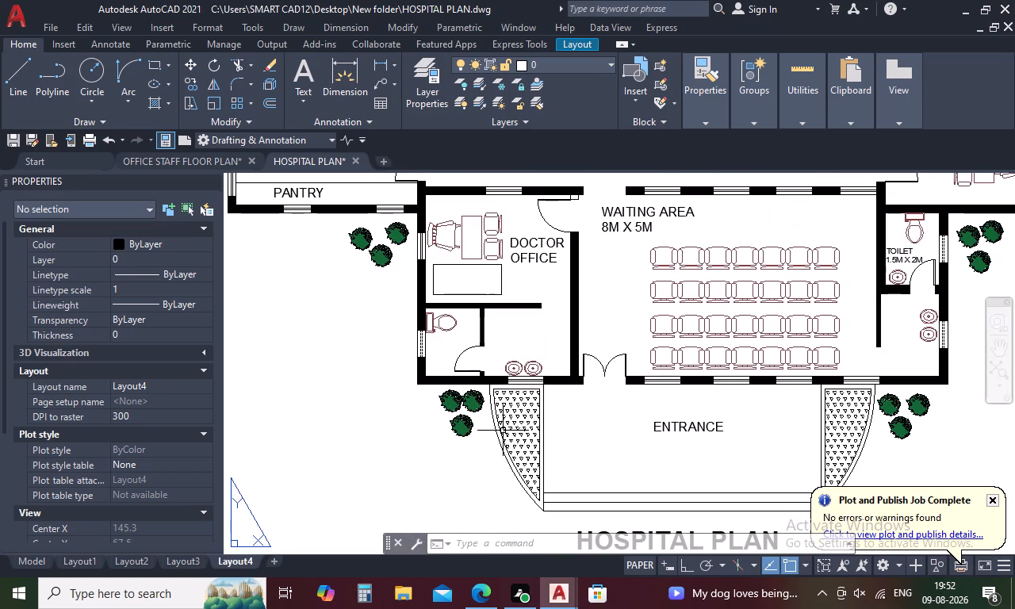
scroll(473, 396, up, 4)
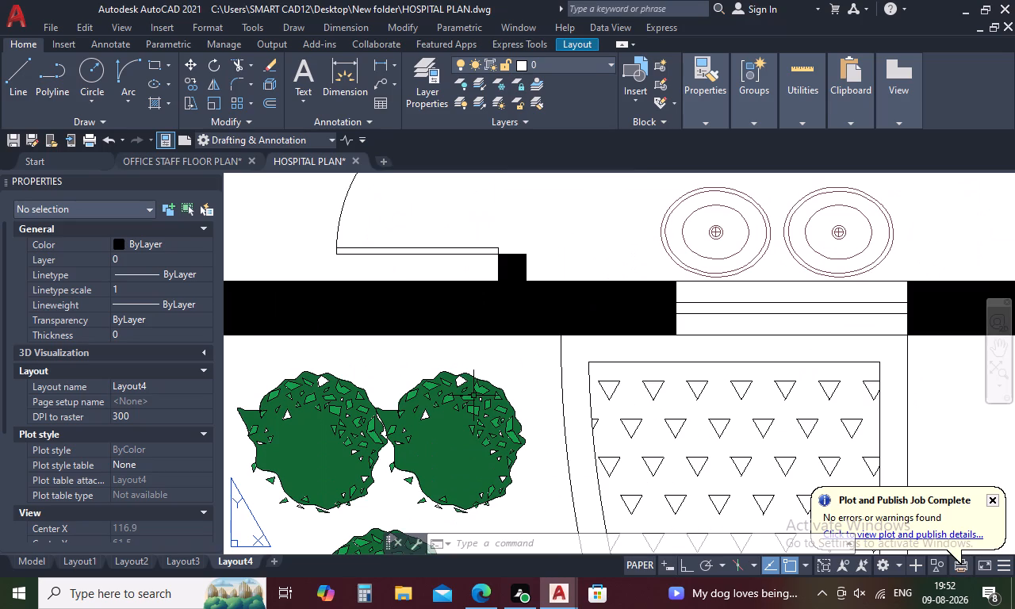
scroll(473, 396, down, 4)
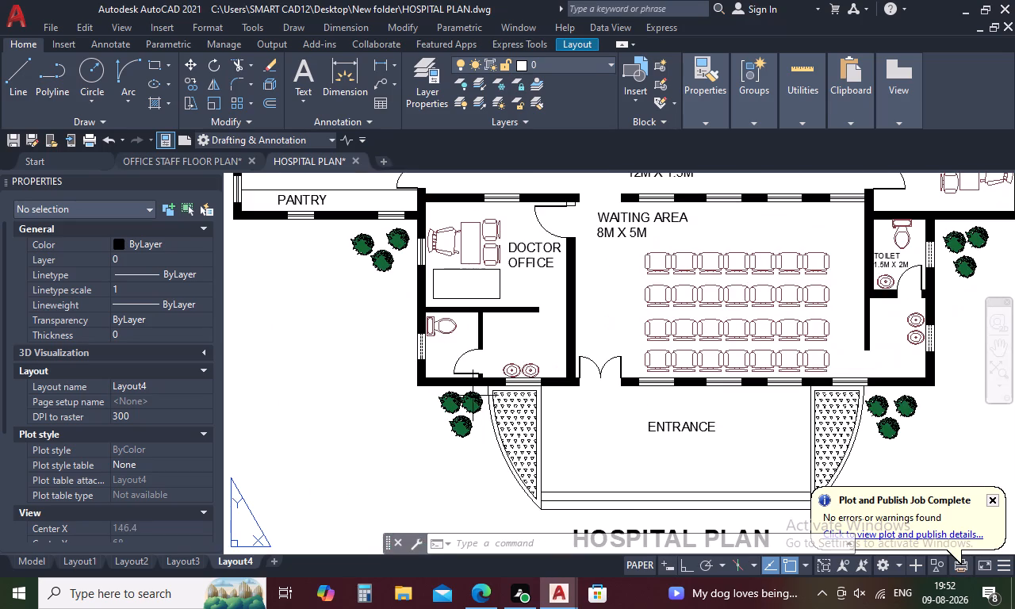
scroll(467, 398, up, 3)
scroll(454, 428, down, 2)
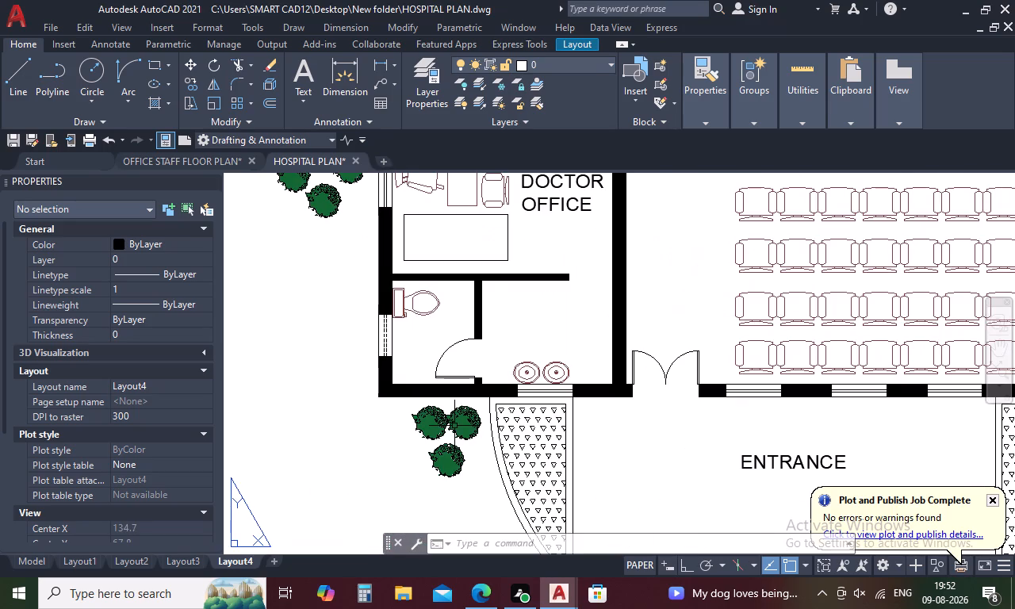
middle_drag(498, 344, 387, 394)
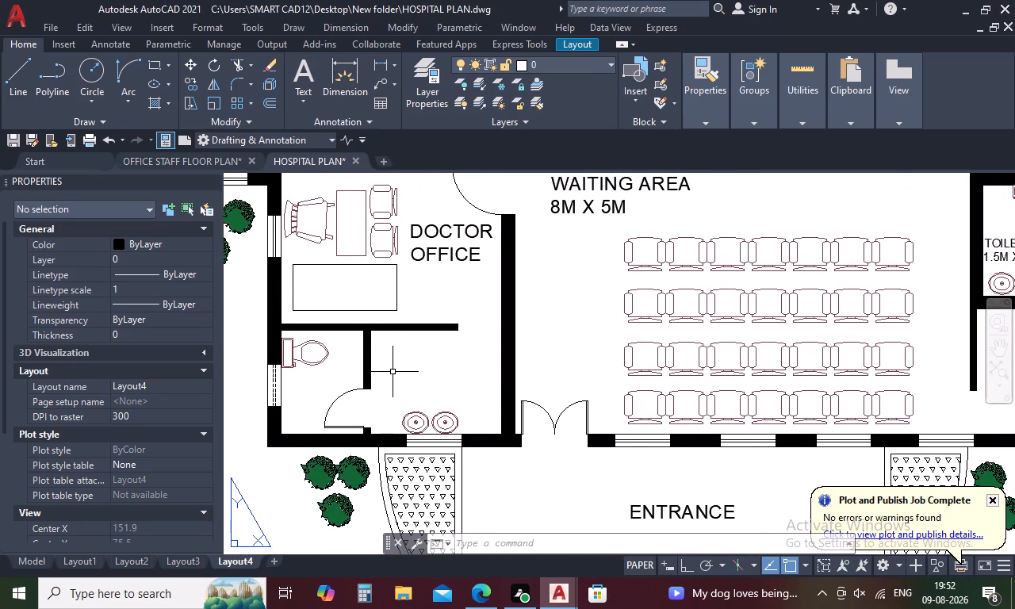
scroll(396, 362, down, 2)
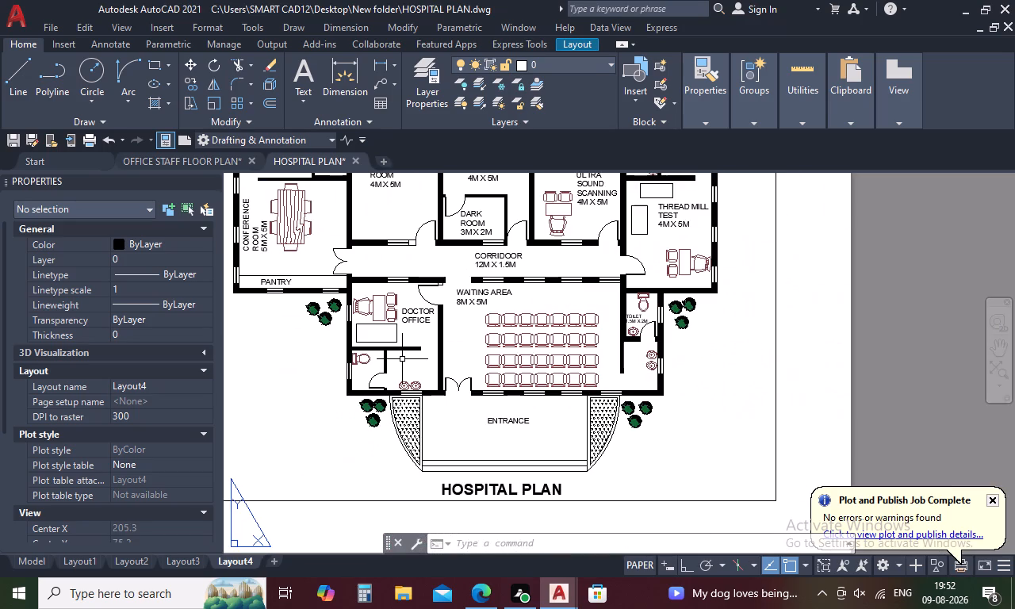
middle_drag(402, 359, 356, 422)
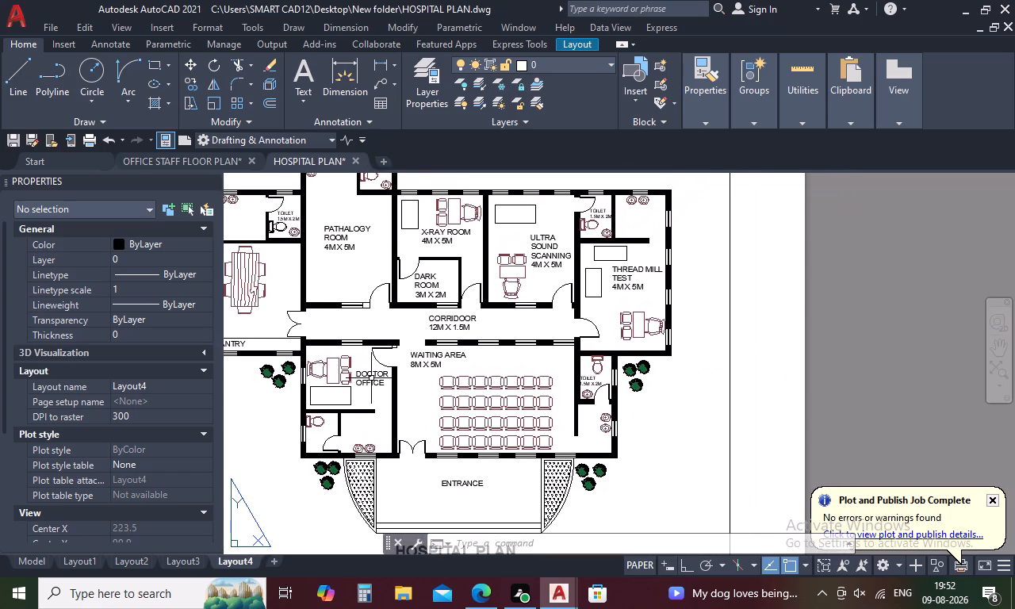
scroll(371, 378, down, 1)
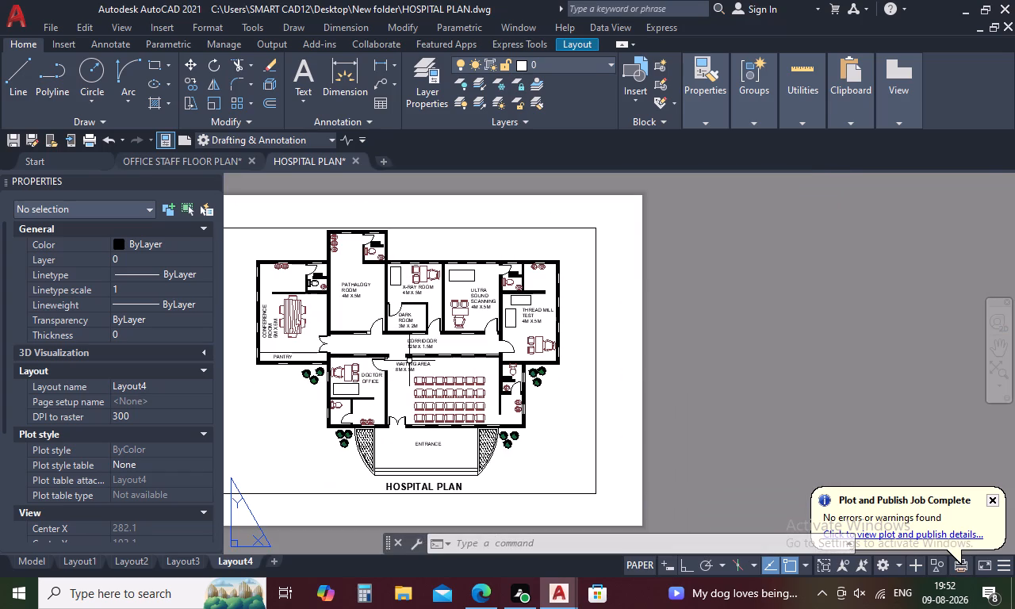
scroll(412, 341, up, 2)
scroll(412, 341, down, 2)
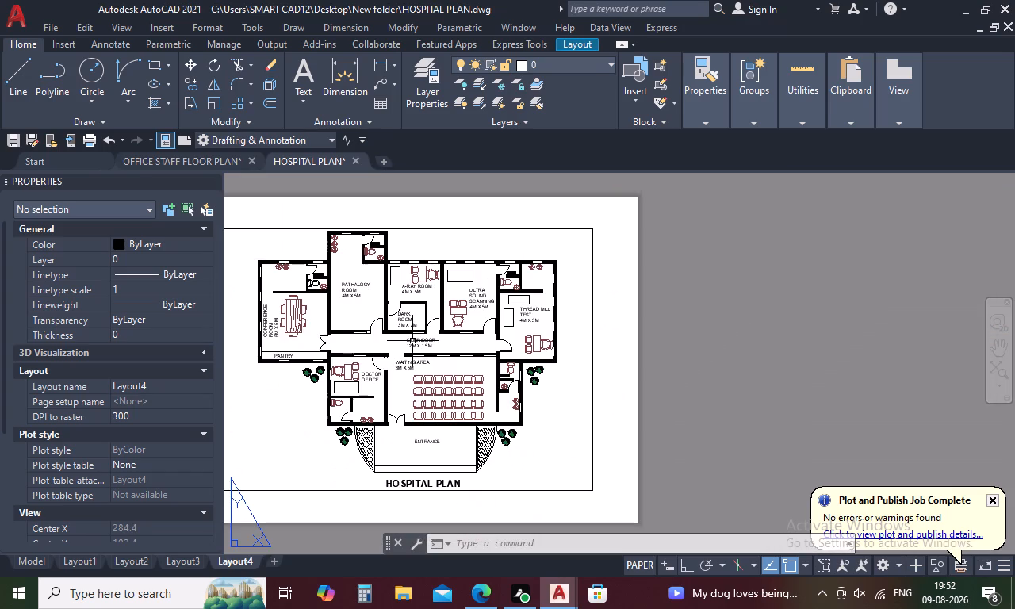
middle_drag(412, 341, 480, 344)
scroll(480, 344, up, 1)
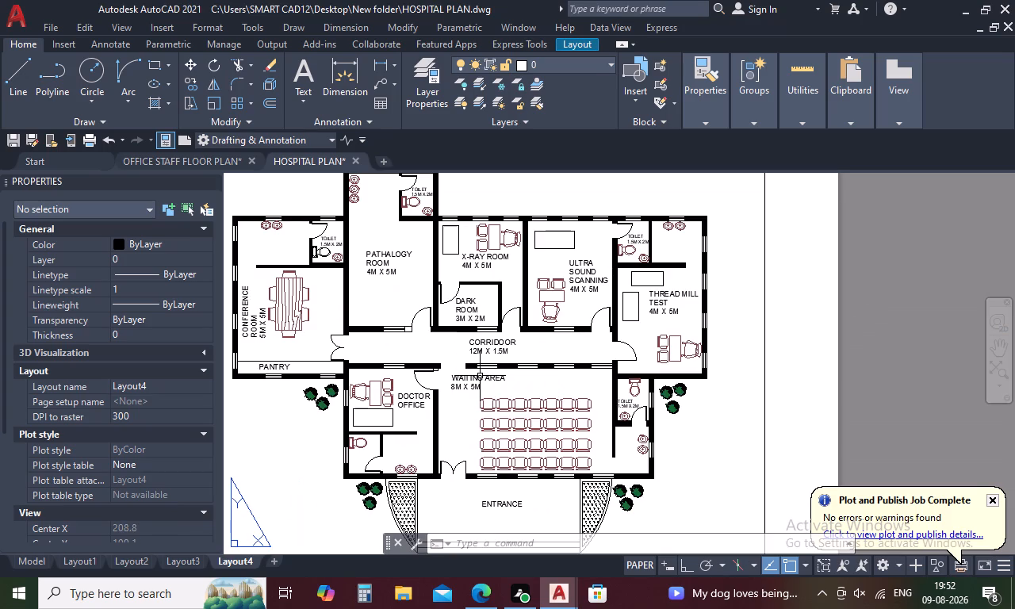
Plot Layout4 with Microsoft Print to PDF on A4 landscape and save it as HOSPITAL PLAN in the desktop's New folder.
key(ctrl+p)
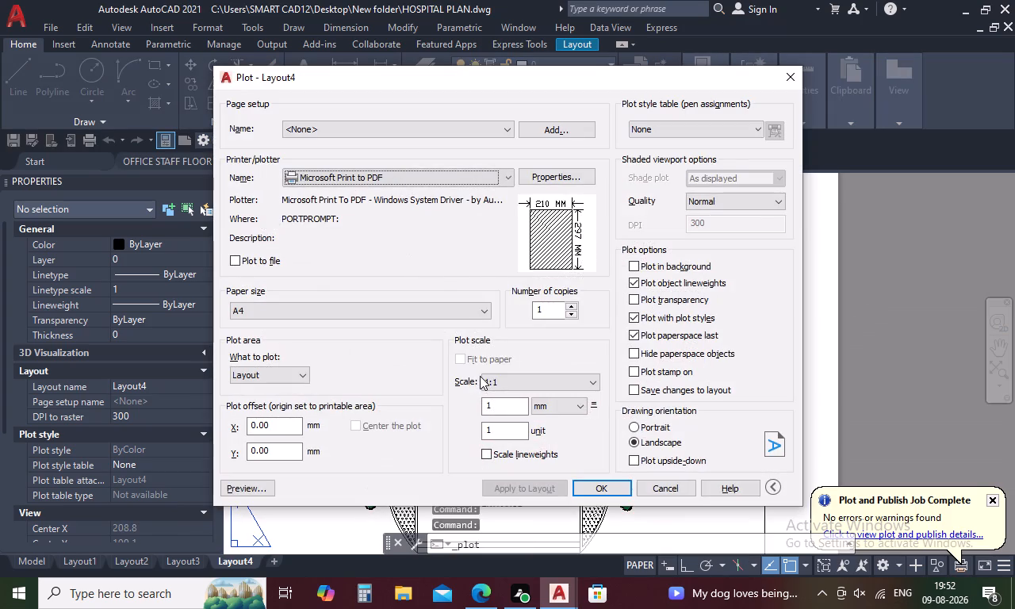
click(577, 481)
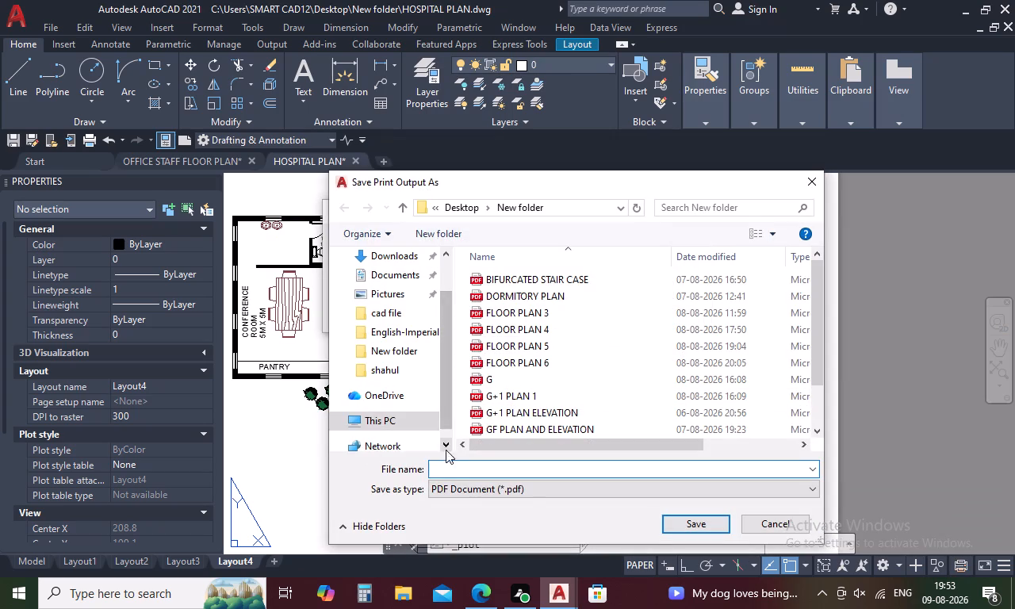
text(HO)
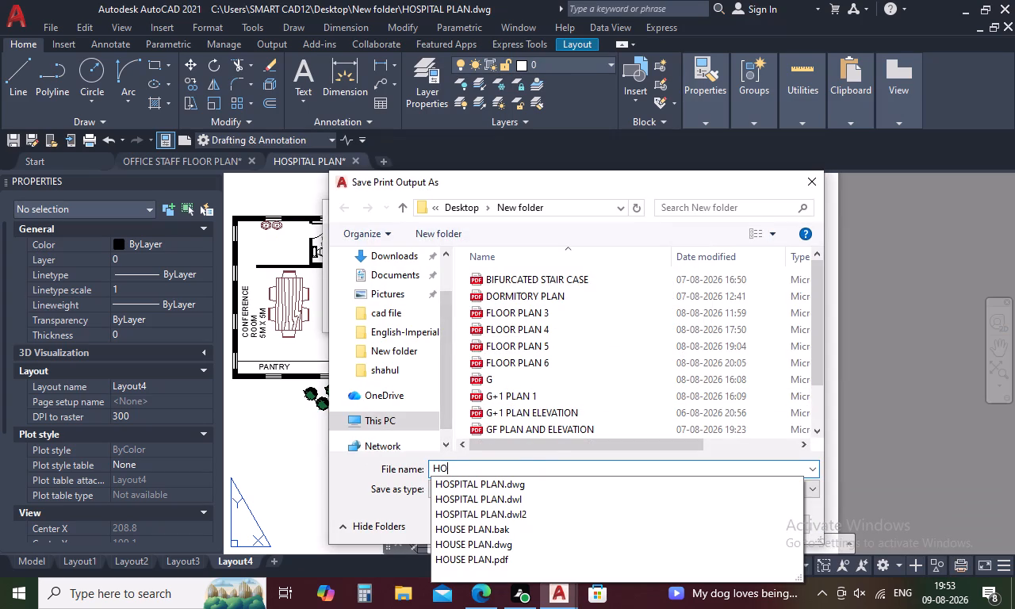
text(SPIT)
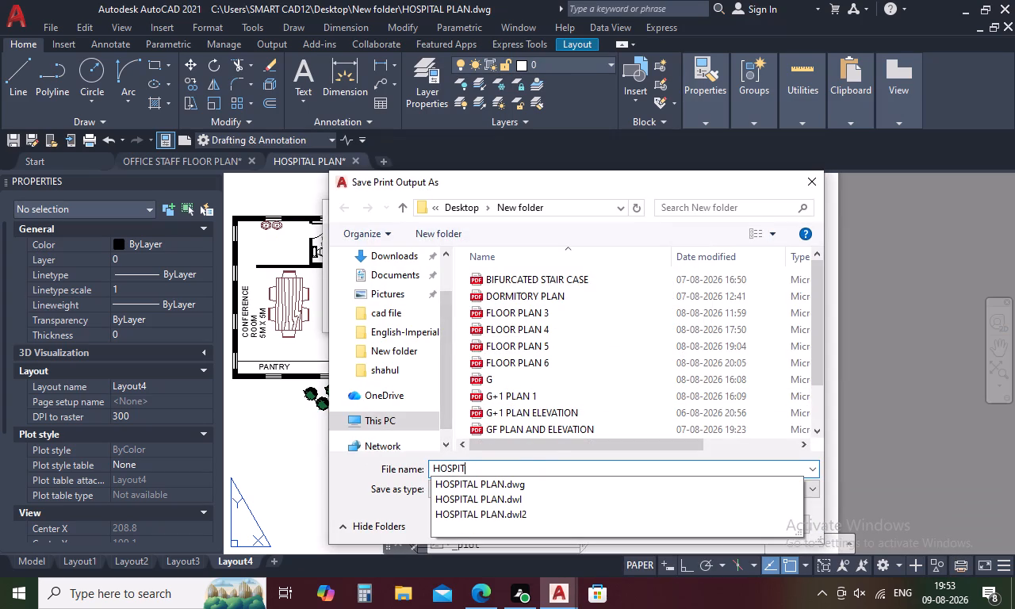
text(AL PL)
text(AN)
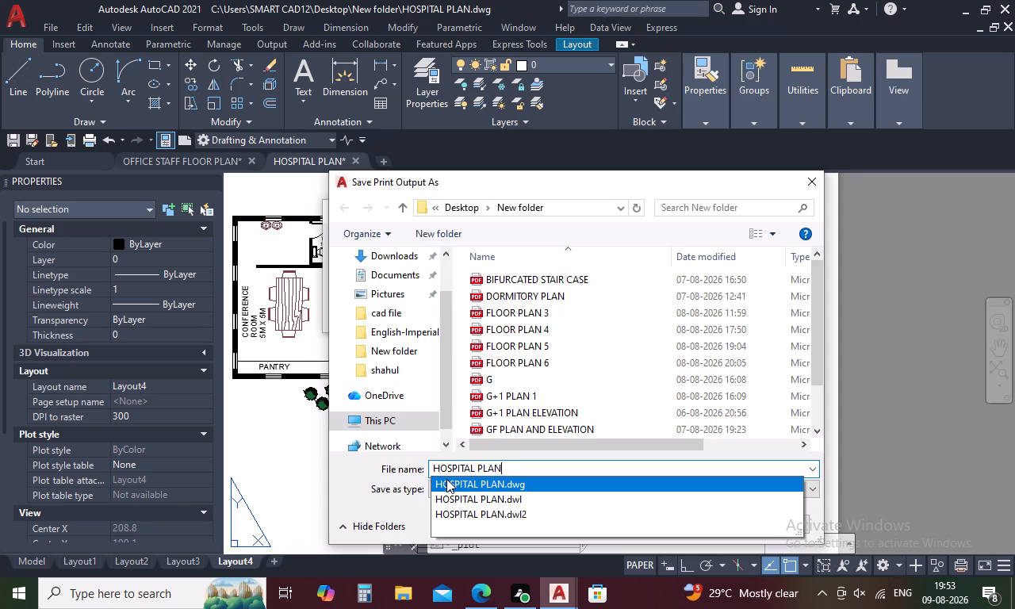
scroll(404, 270, up, 4)
click(402, 283)
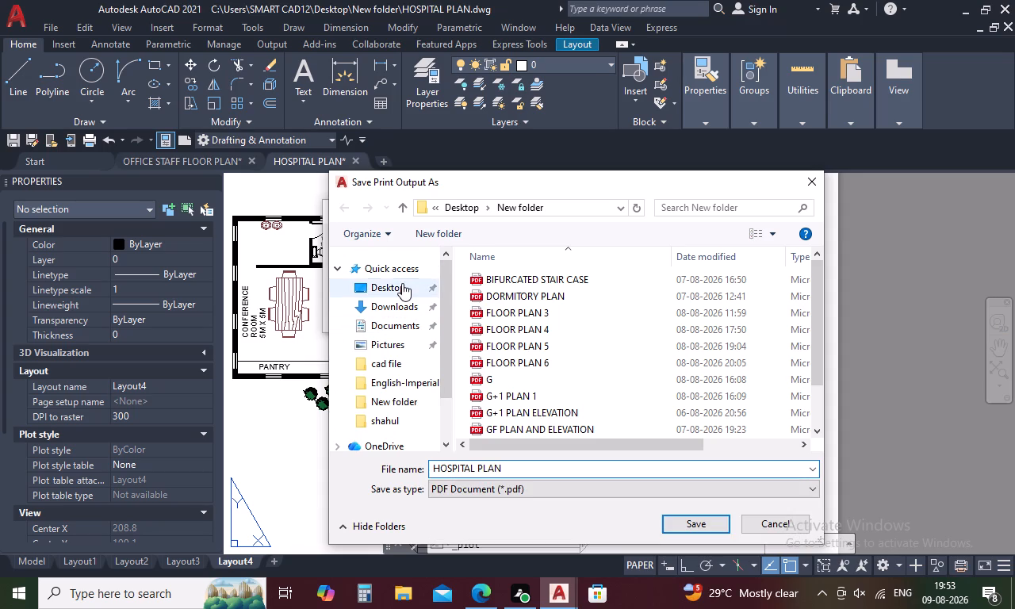
click(511, 331)
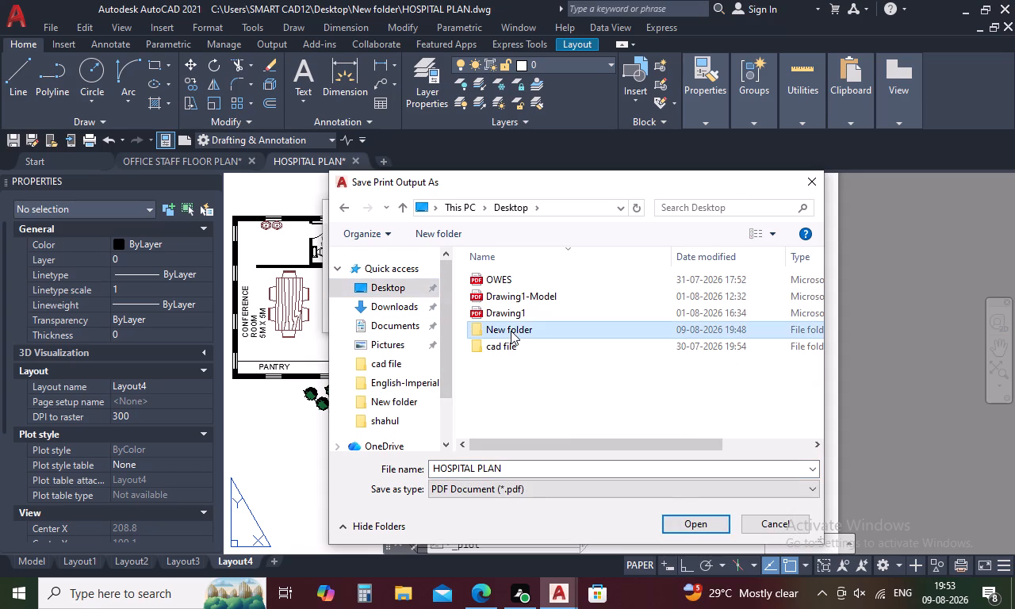
double_click(511, 331)
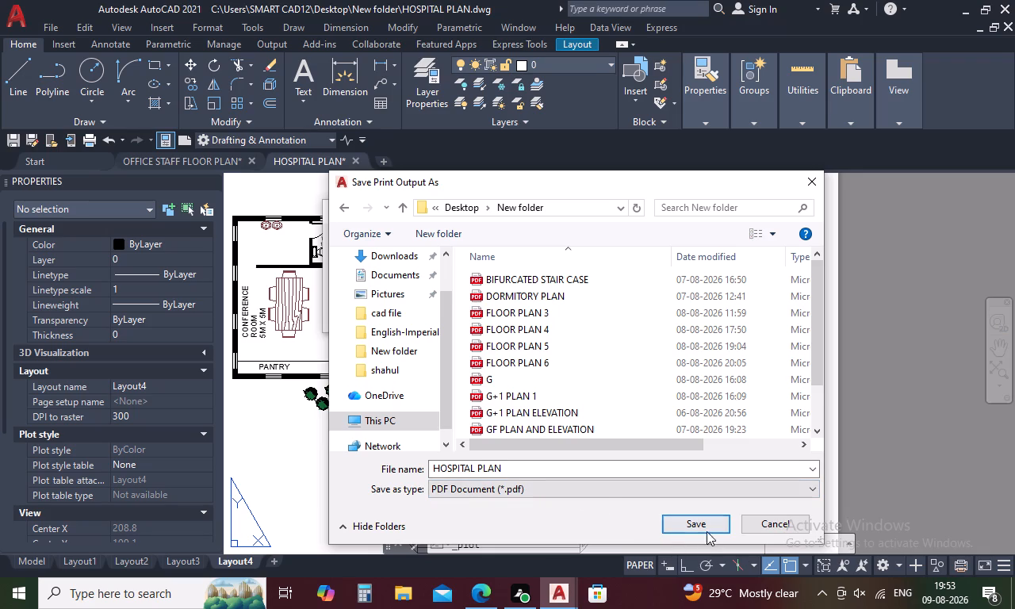
click(704, 525)
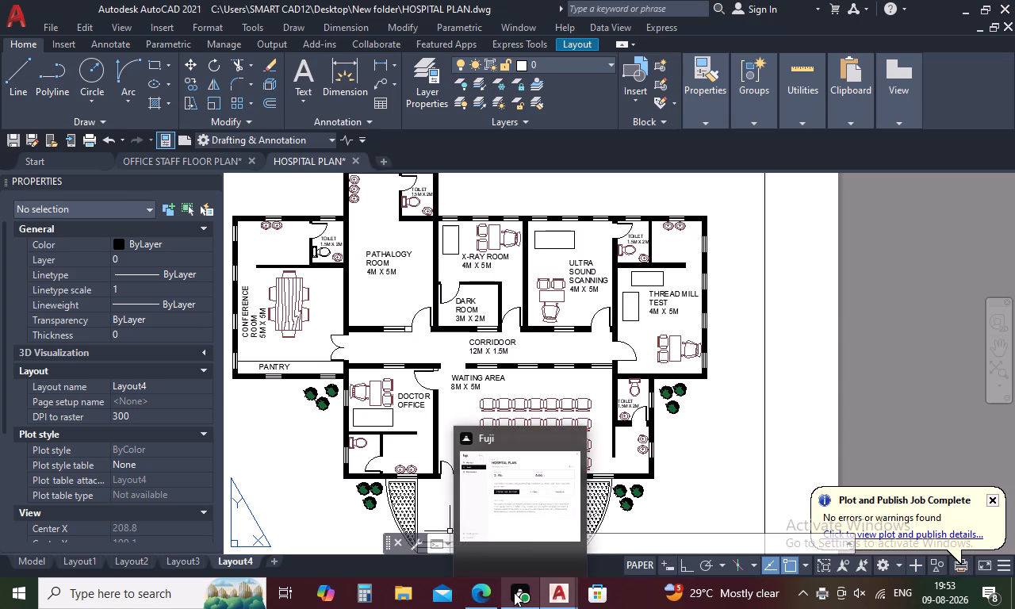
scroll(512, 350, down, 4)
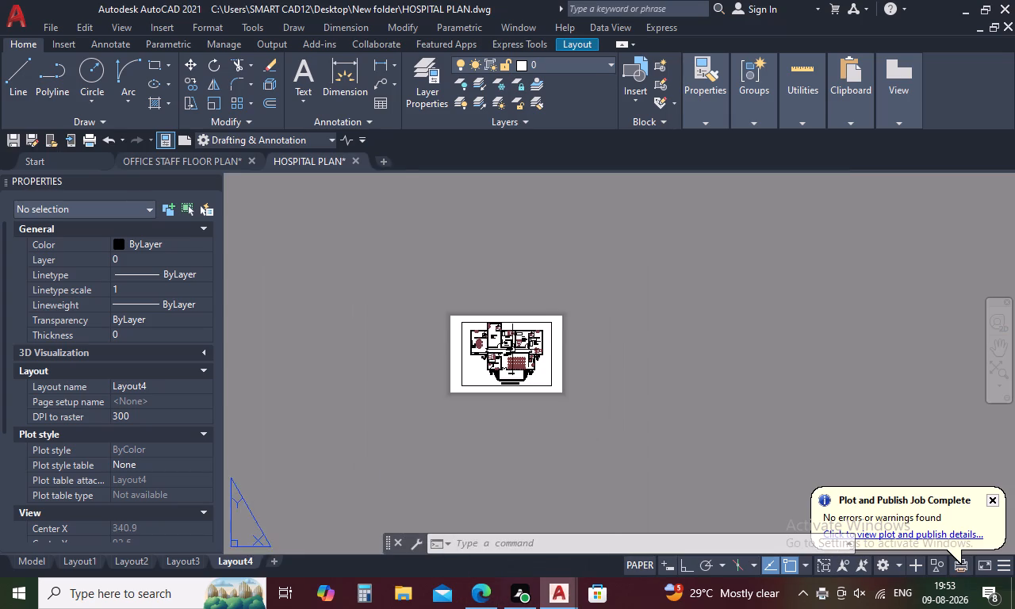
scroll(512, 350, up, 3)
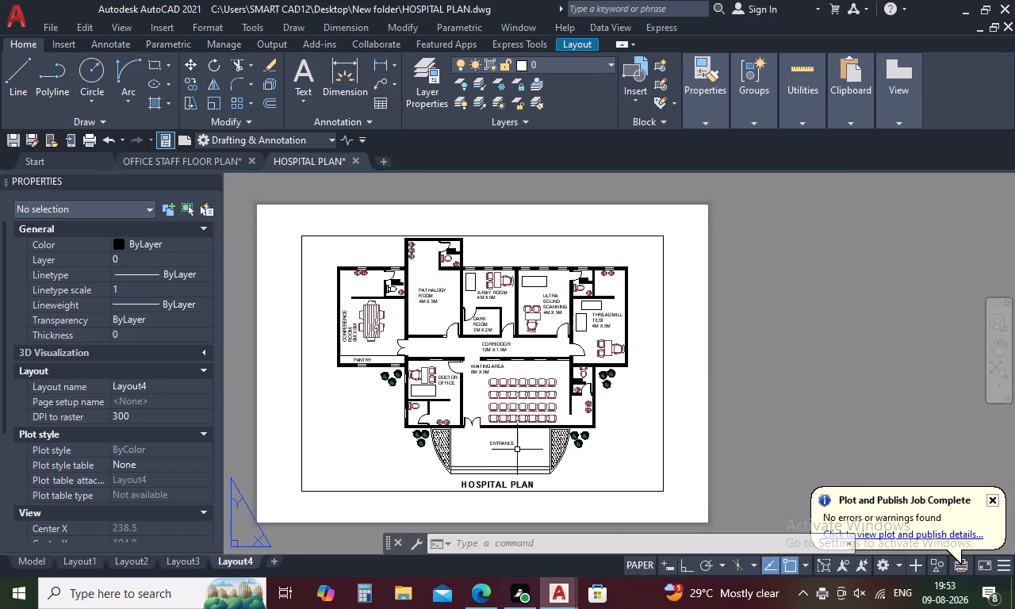